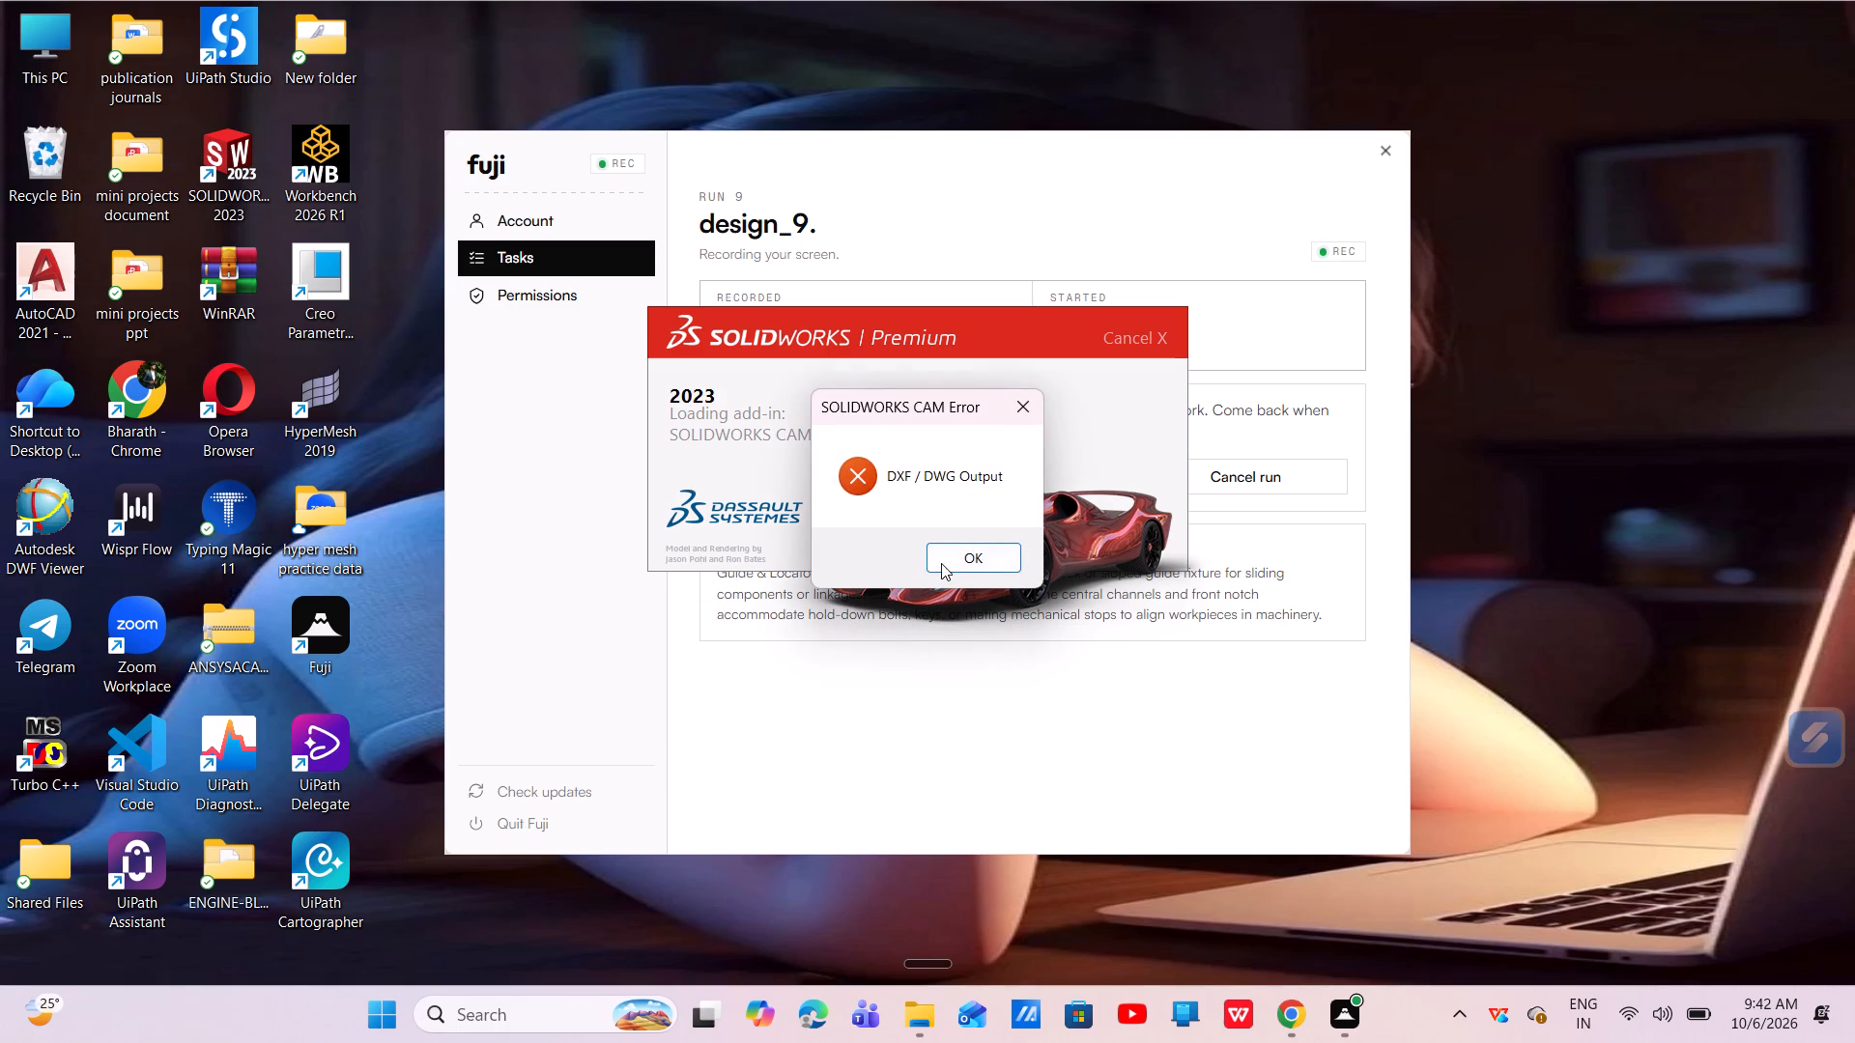
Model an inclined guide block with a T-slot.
Dismiss the CAM add-in error and create a new part document.
{"action": "left_click", "coordinate": [959, 565]}
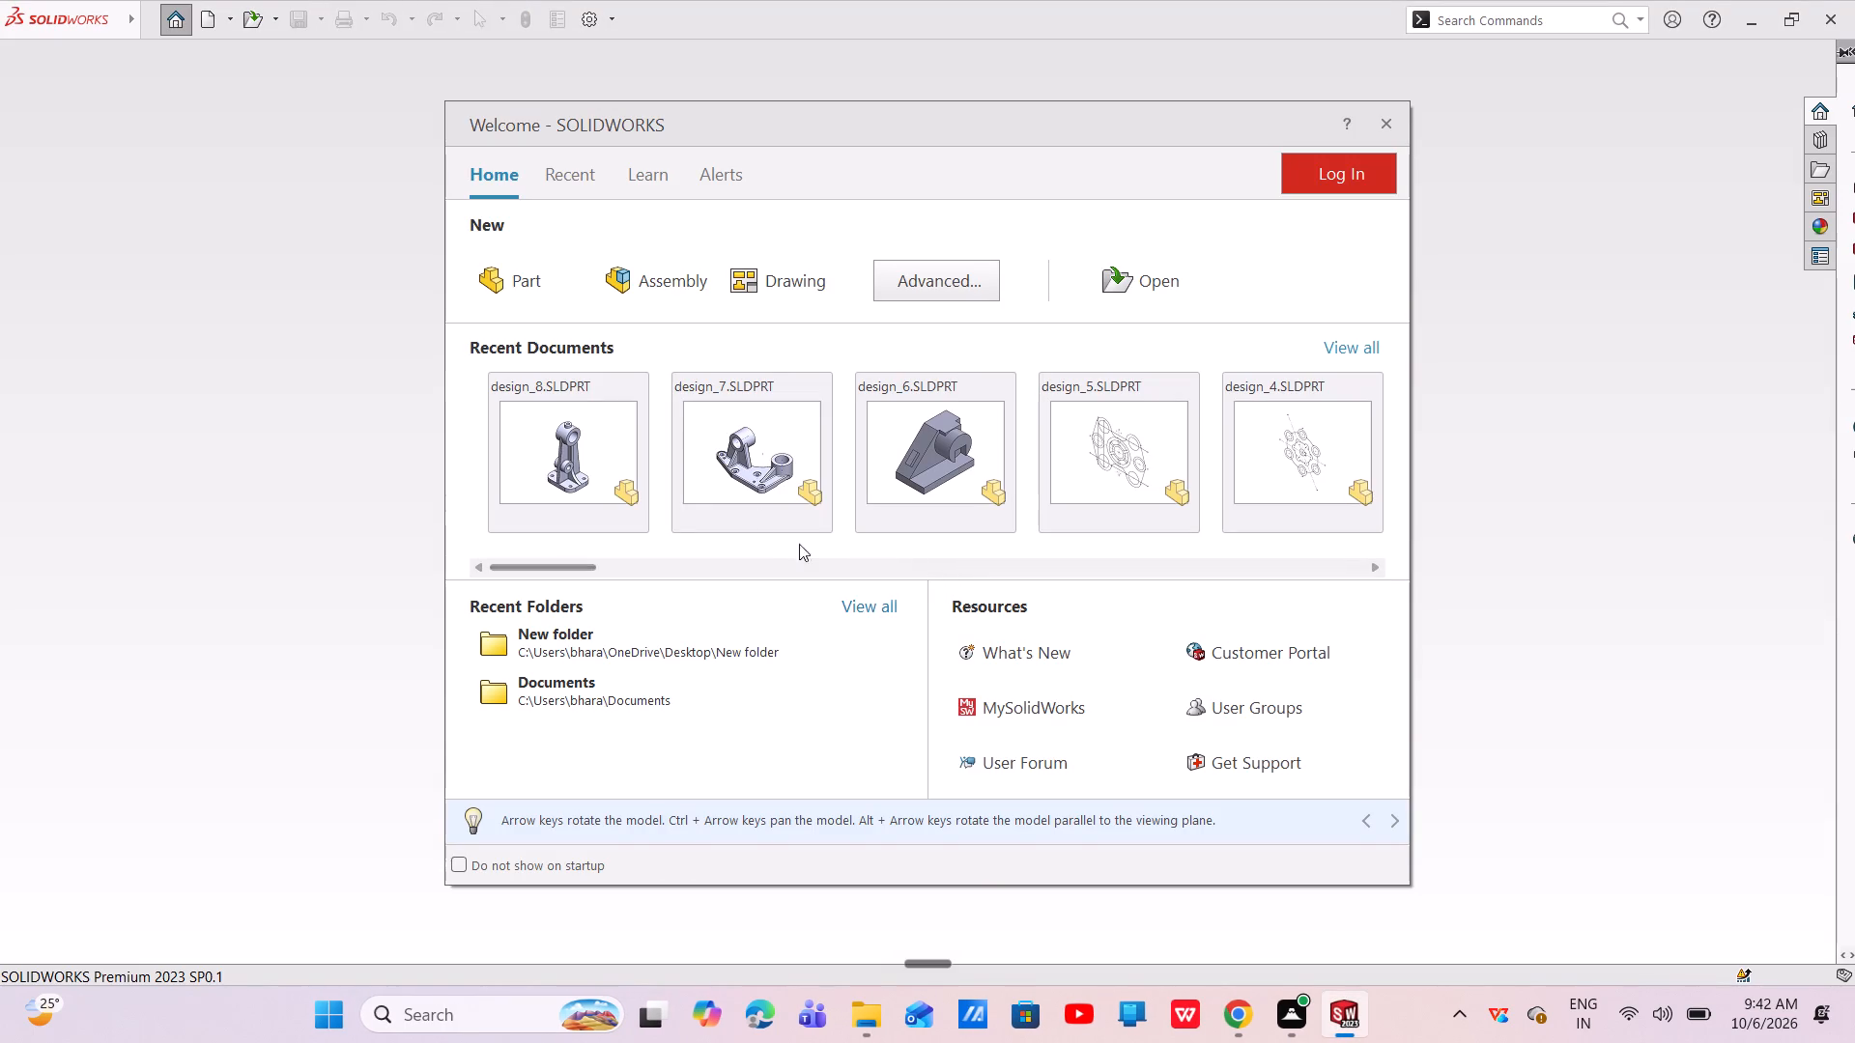
{"action": "left_click", "coordinate": [539, 273]}
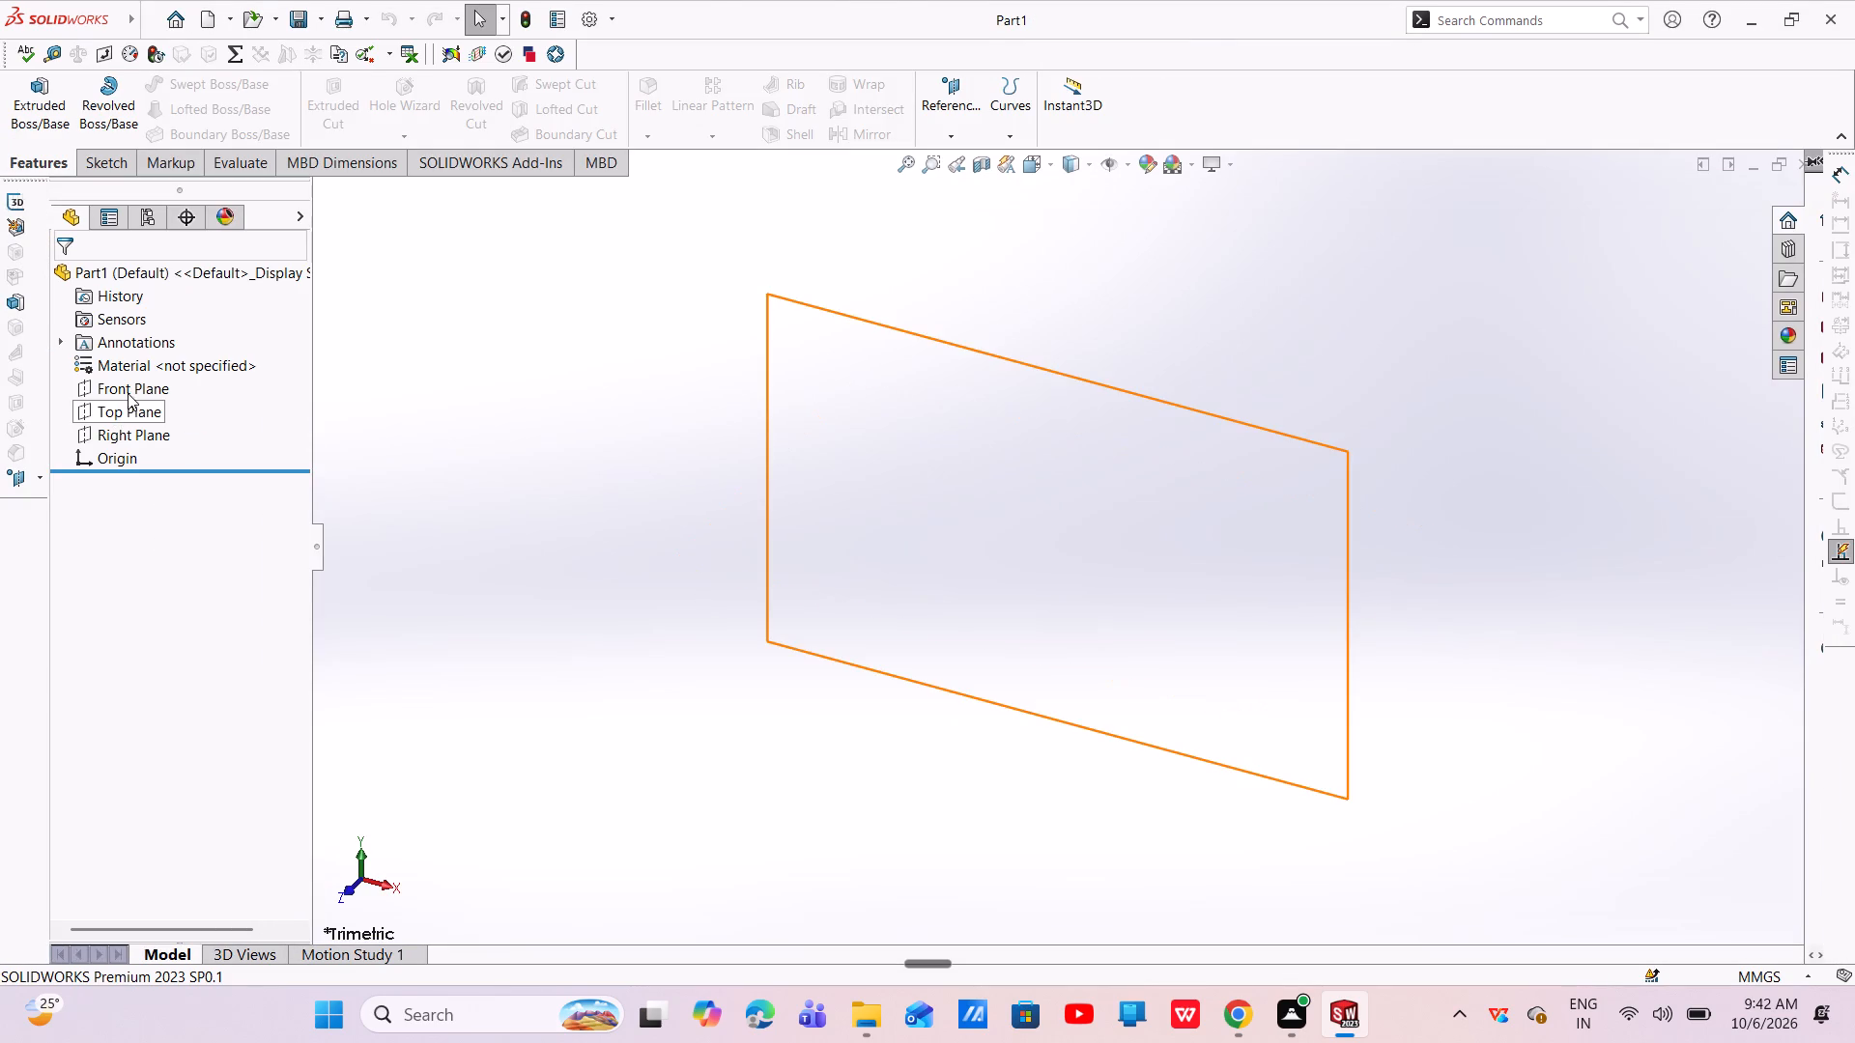
Sketch a center rectangle about 86.5 mm wide and 71.8 mm high on the Top Plane, centered on the origin.
{"action": "left_click", "coordinate": [141, 418]}
{"action": "left_click", "coordinate": [238, 396]}
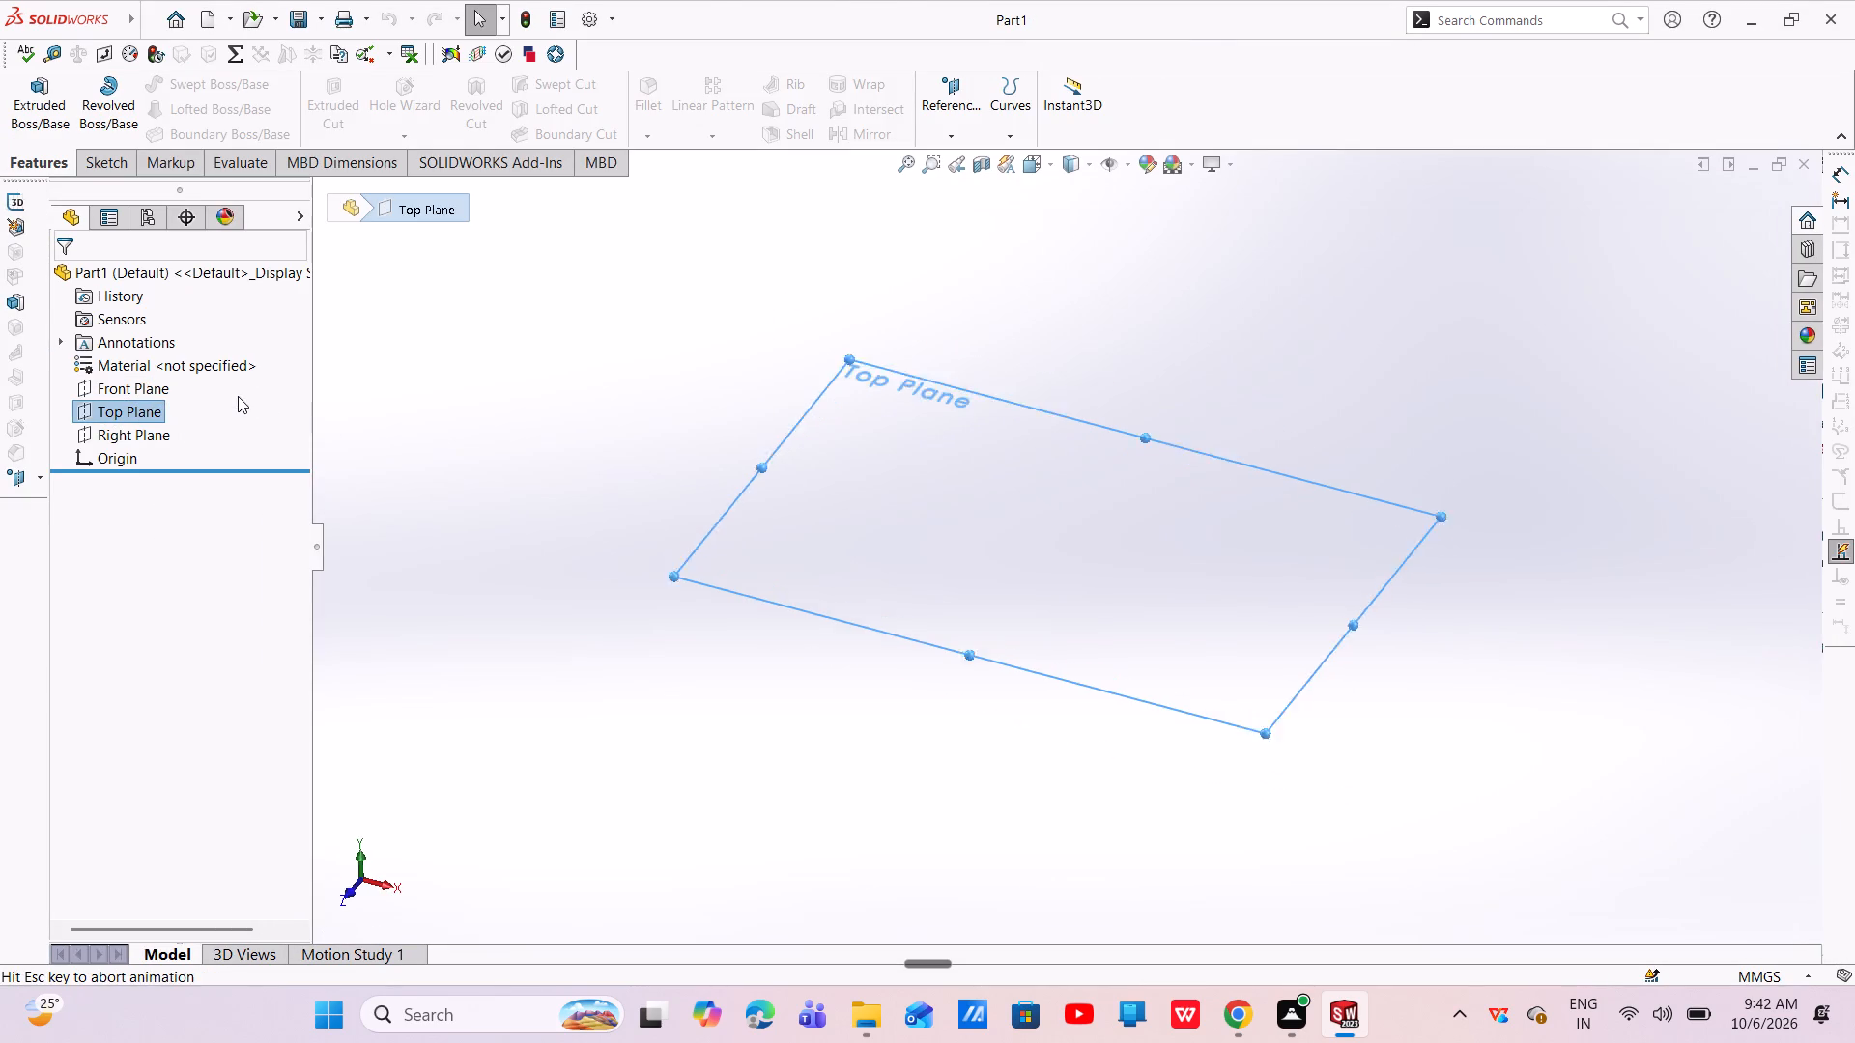
{"action": "left_click", "coordinate": [97, 164]}
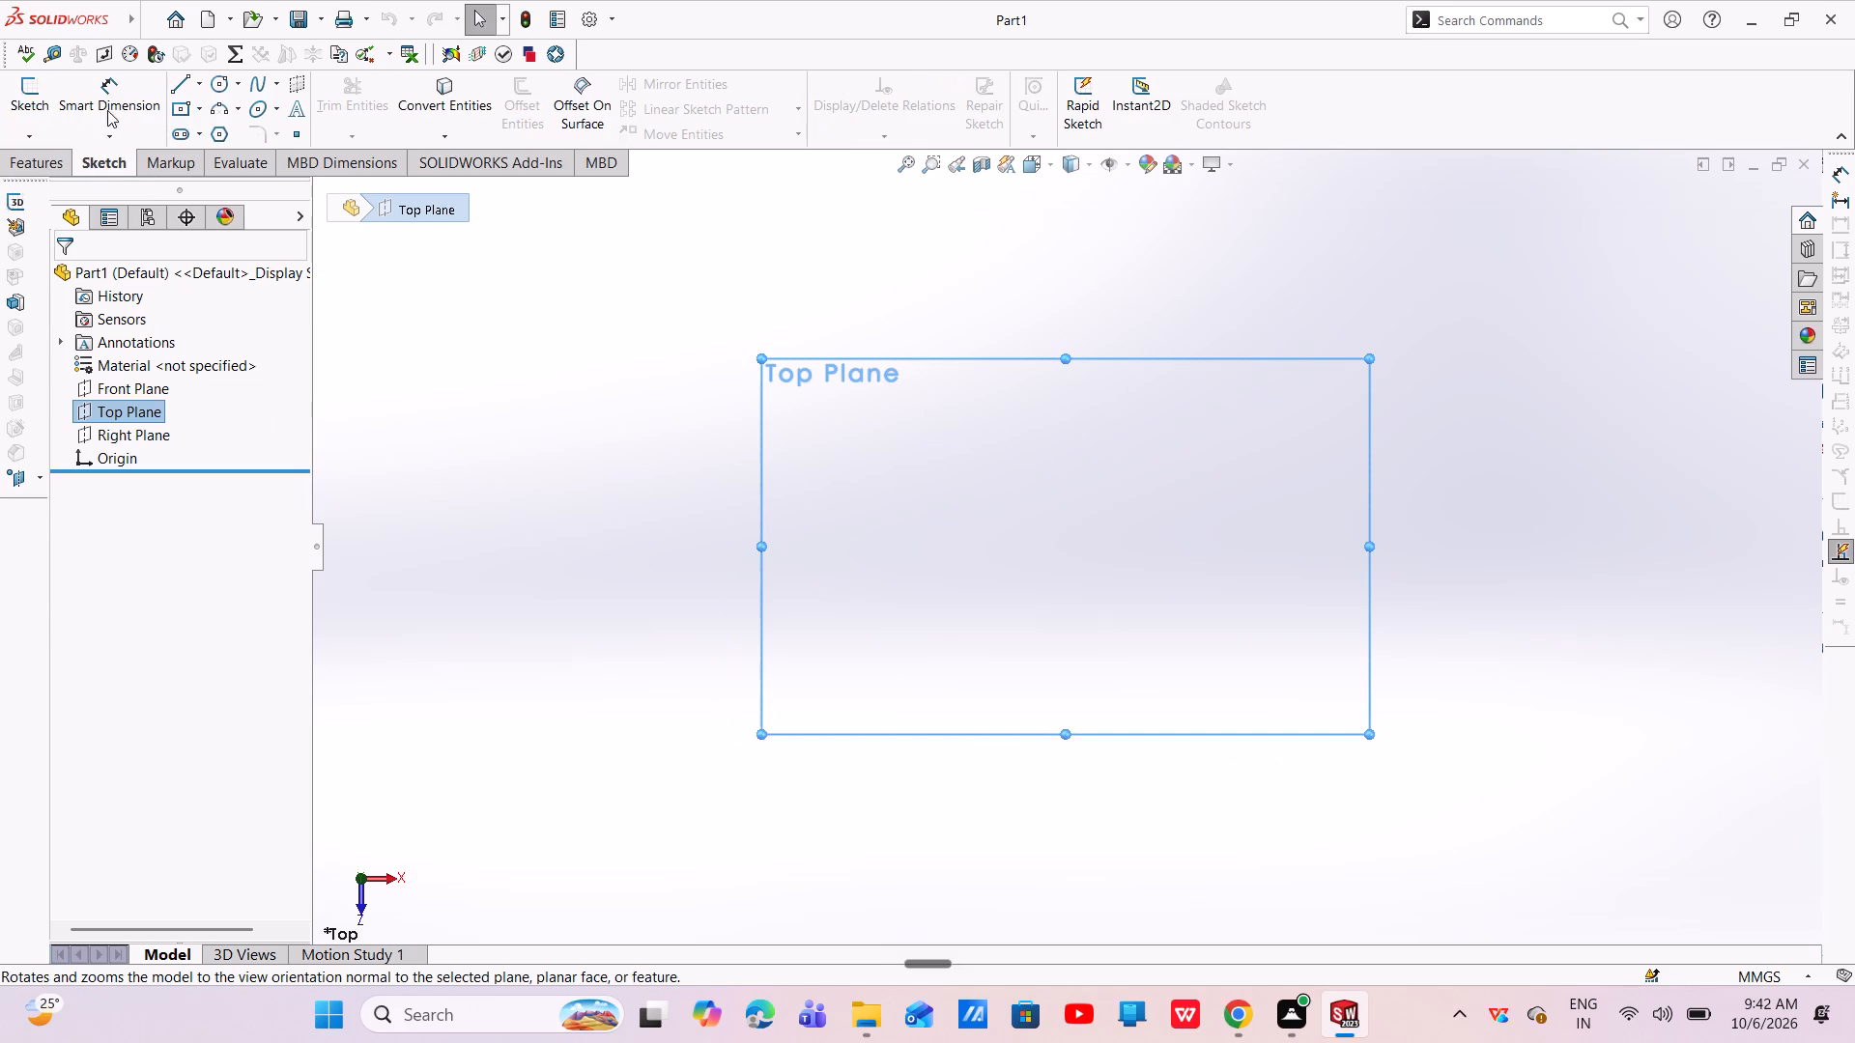
{"action": "left_click", "coordinate": [171, 109]}
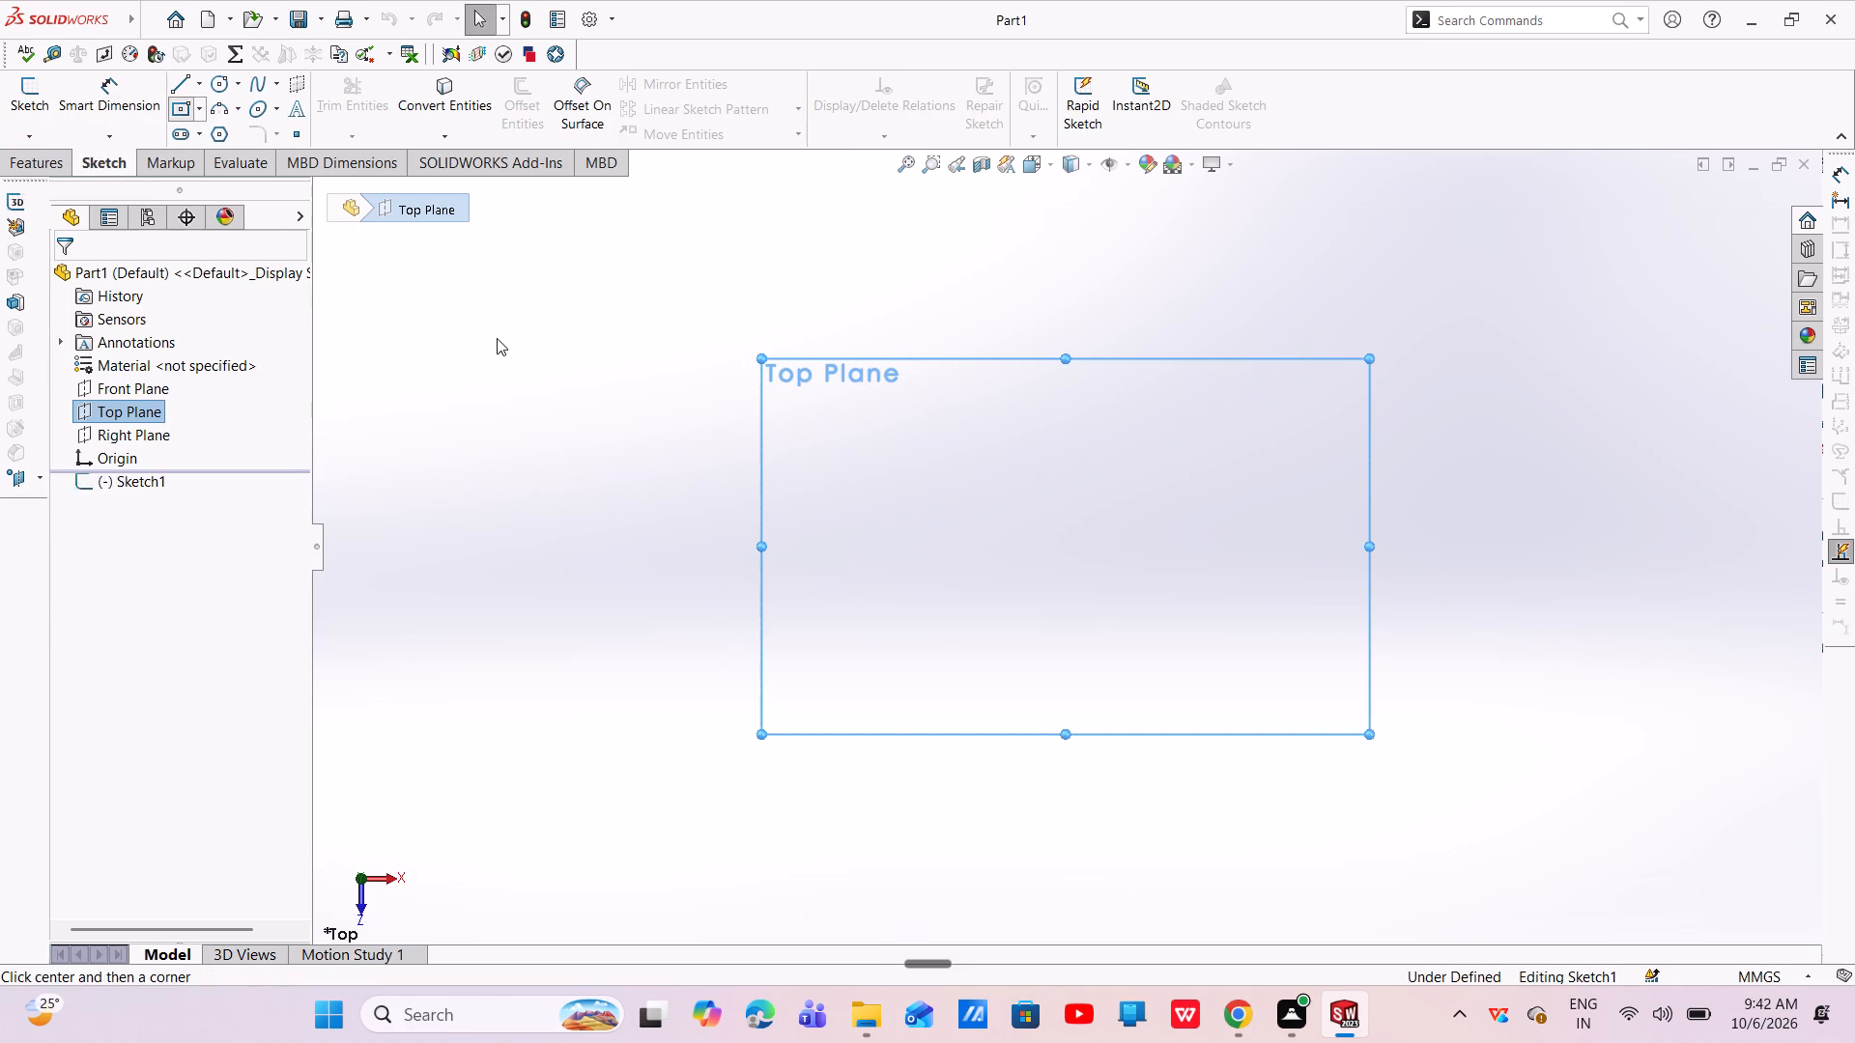
{"action": "left_click", "coordinate": [978, 473]}
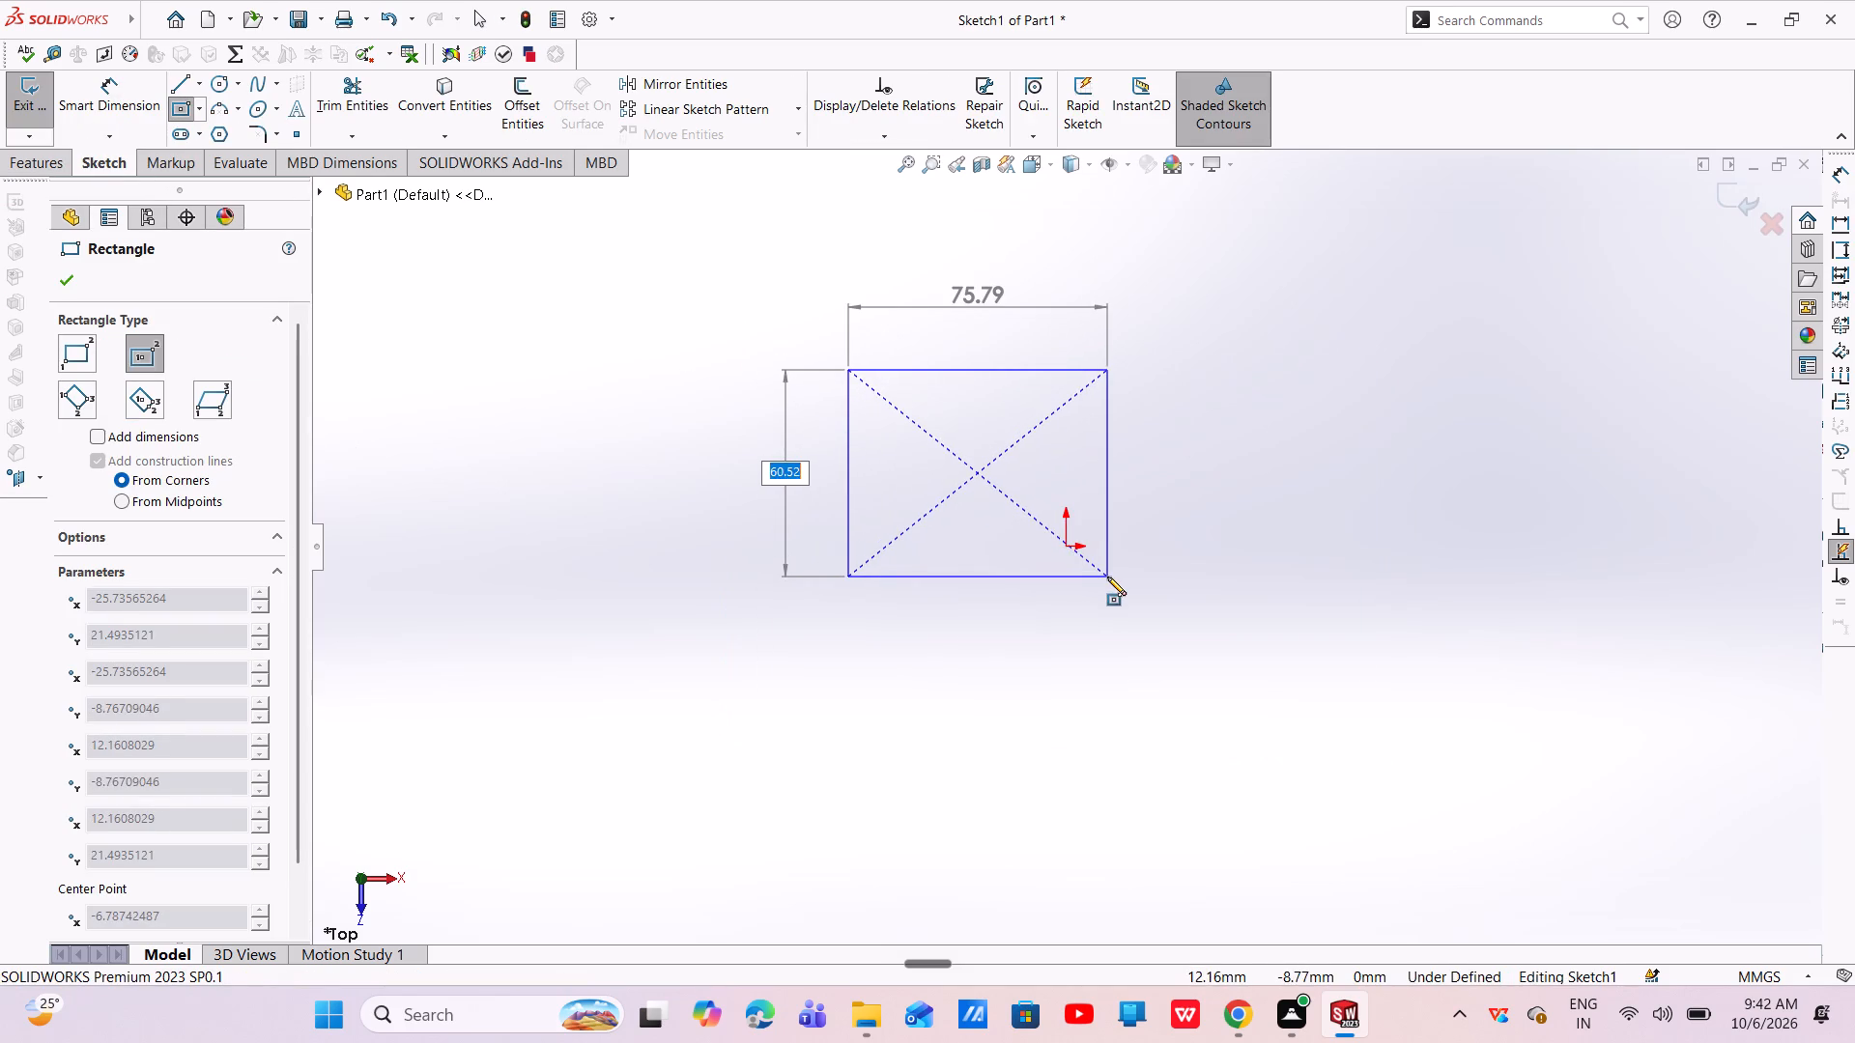
{"action": "key", "text": "Escape"}
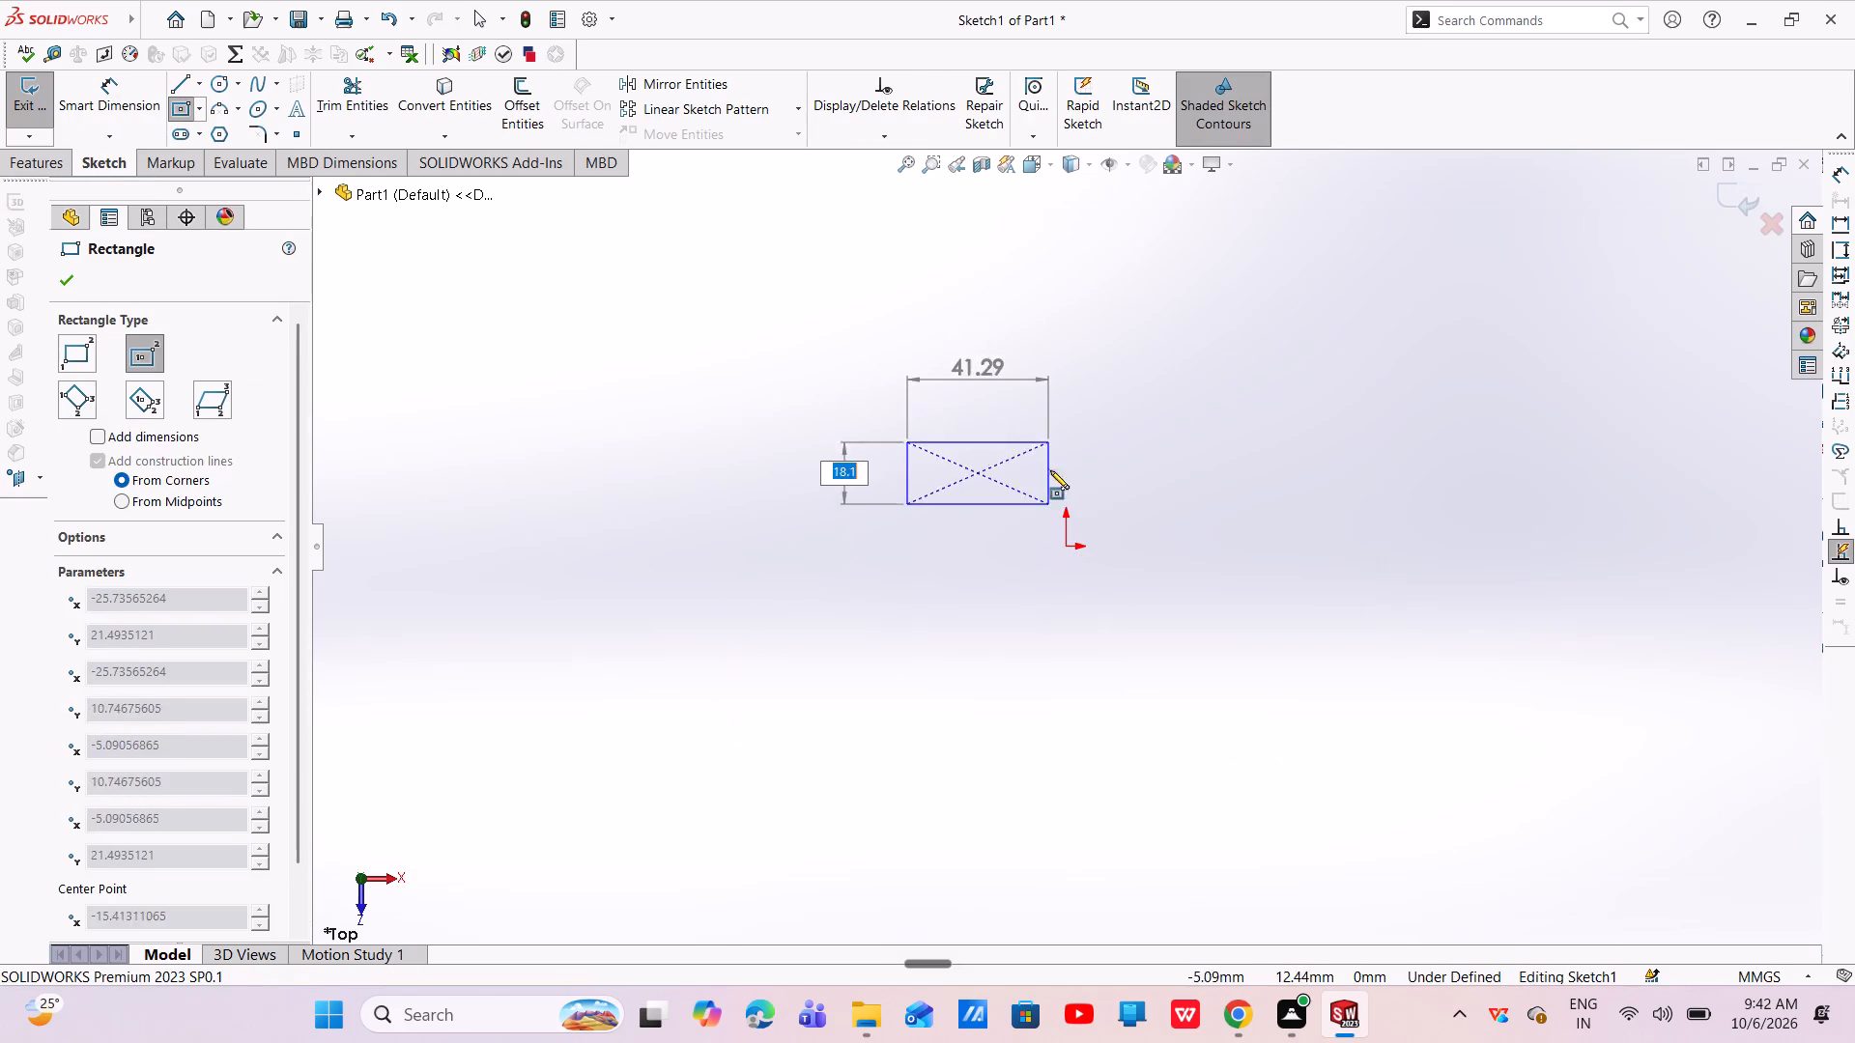
{"action": "left_click", "coordinate": [194, 108]}
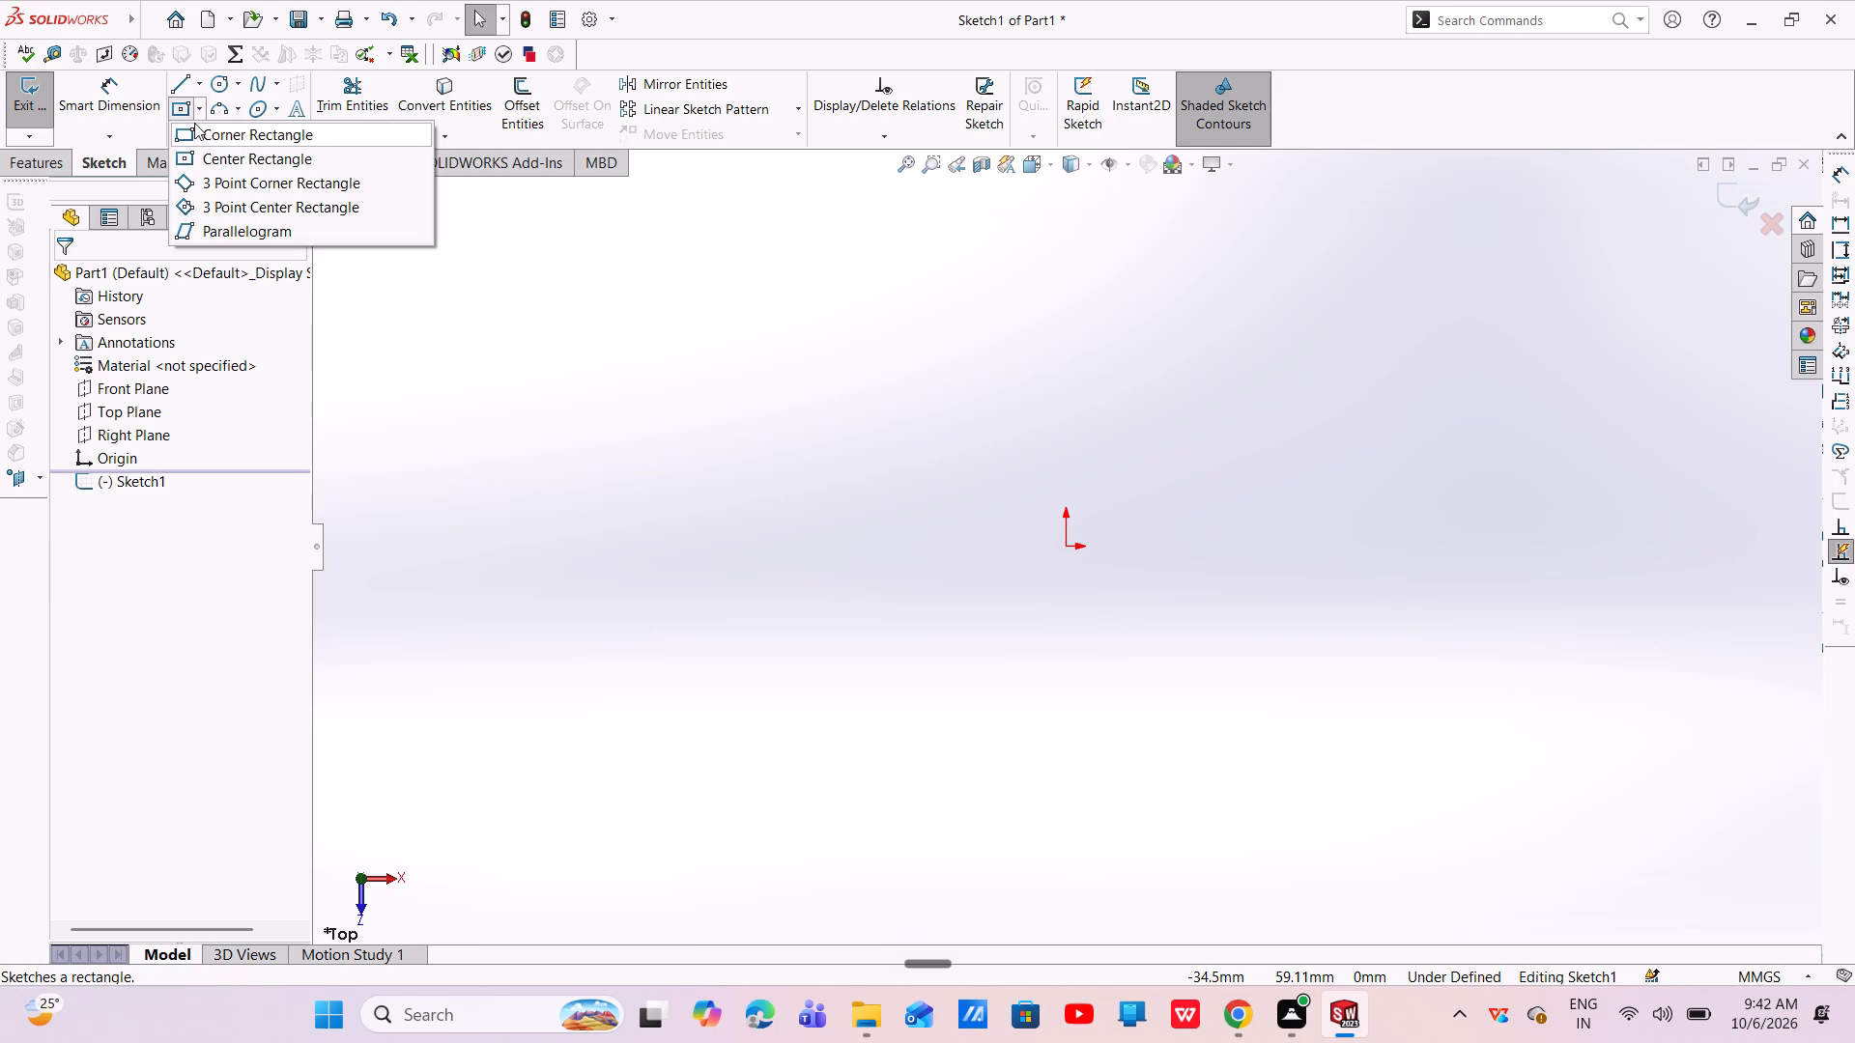
{"action": "left_click", "coordinate": [204, 153]}
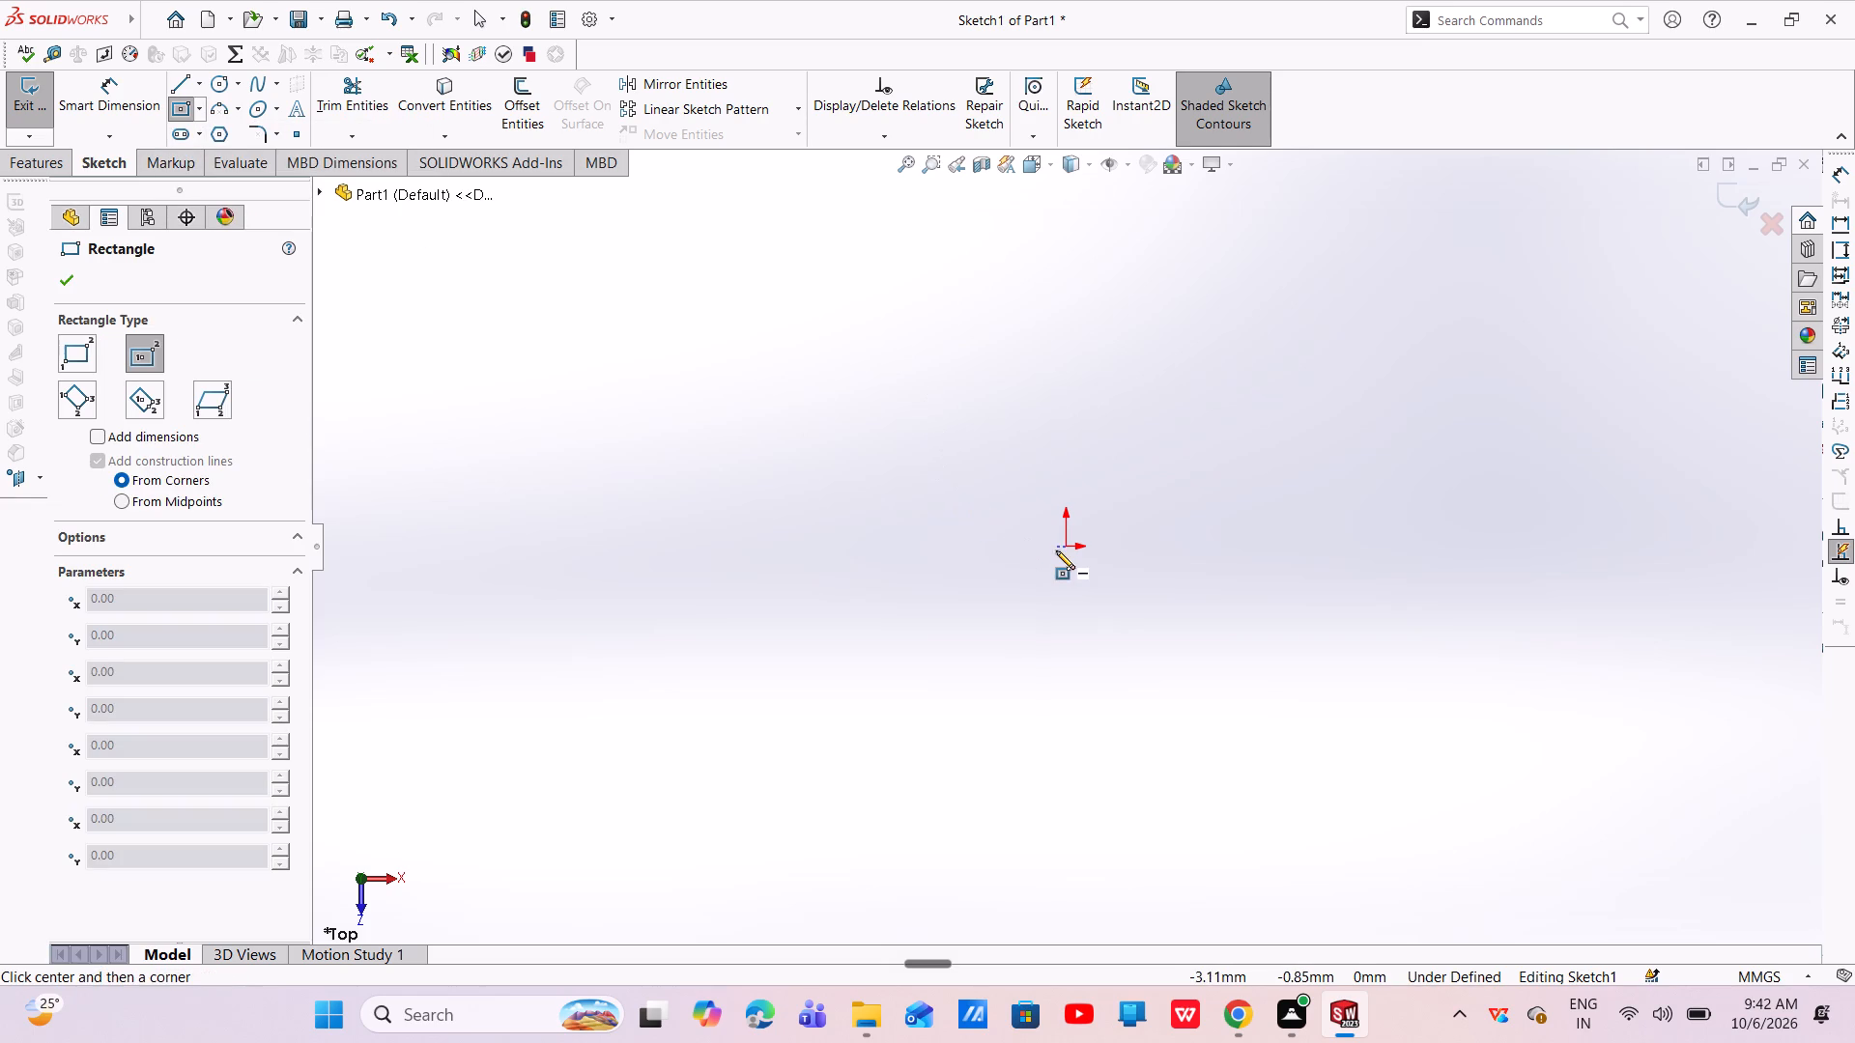
{"action": "left_click", "coordinate": [1064, 546]}
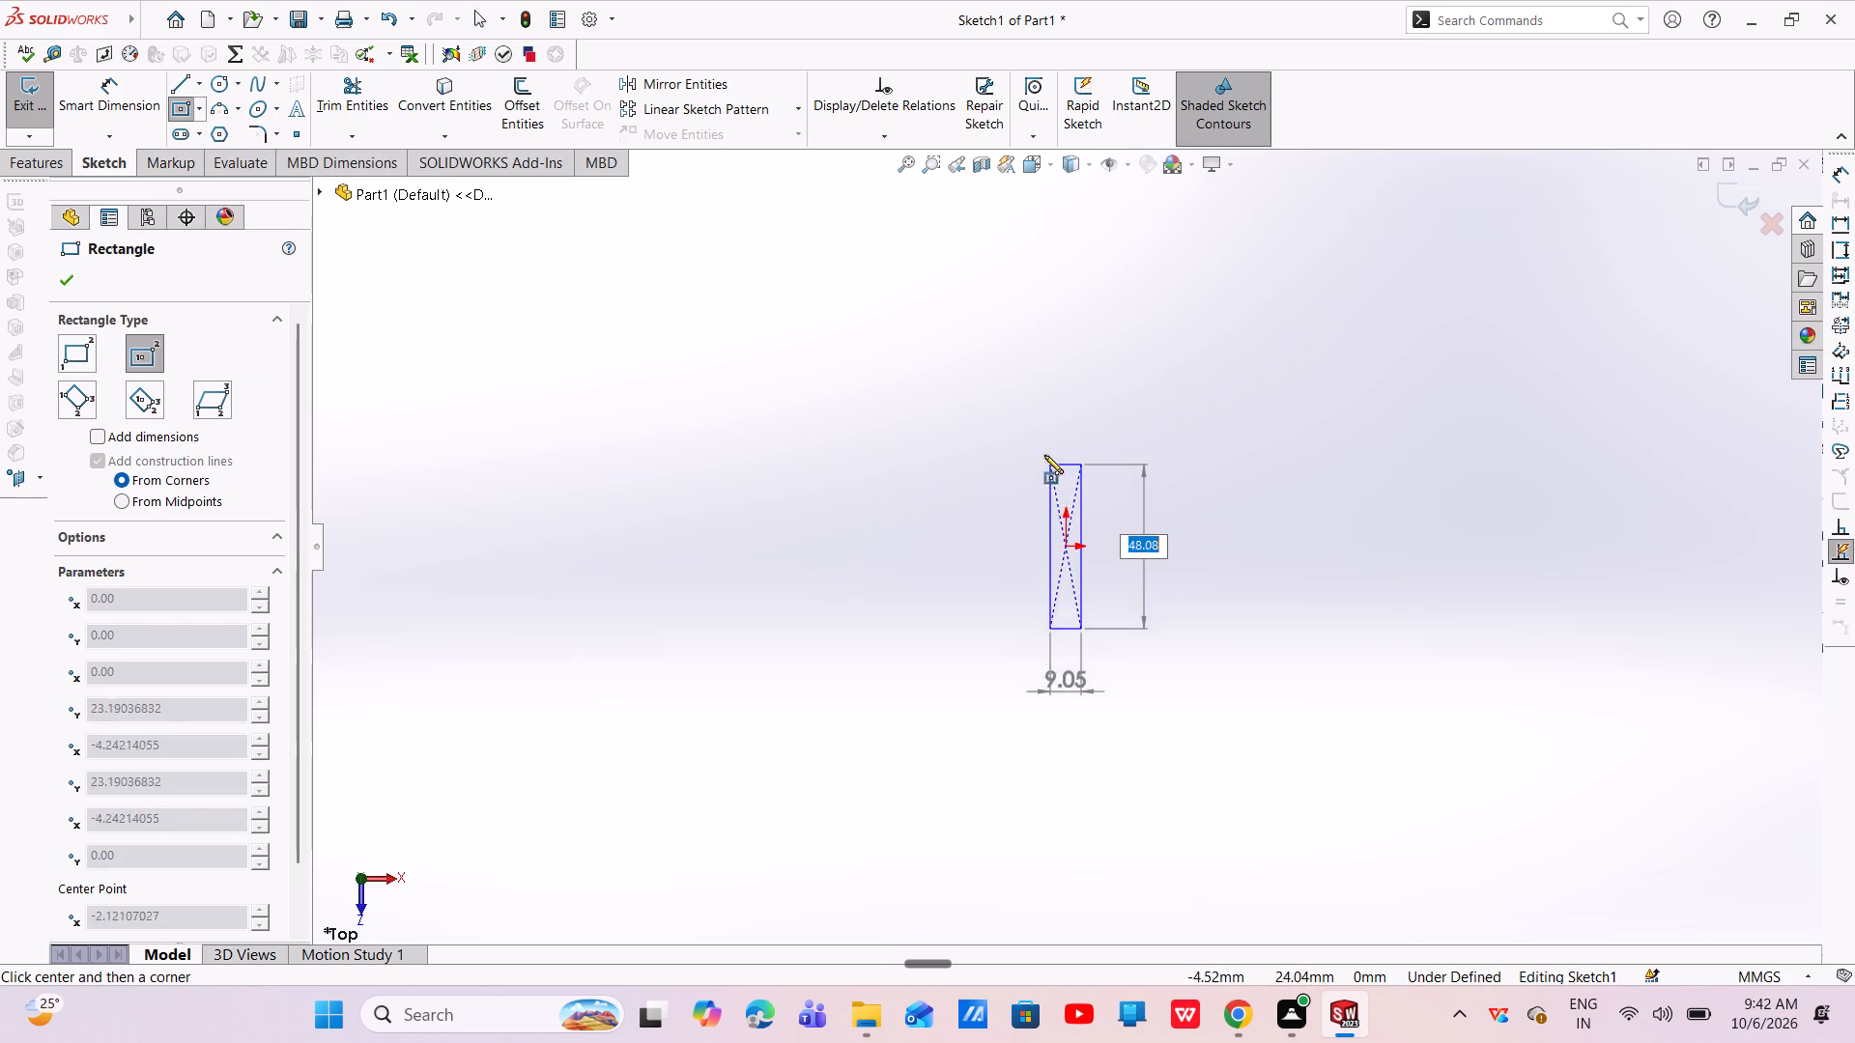
{"action": "left_click", "coordinate": [918, 424]}
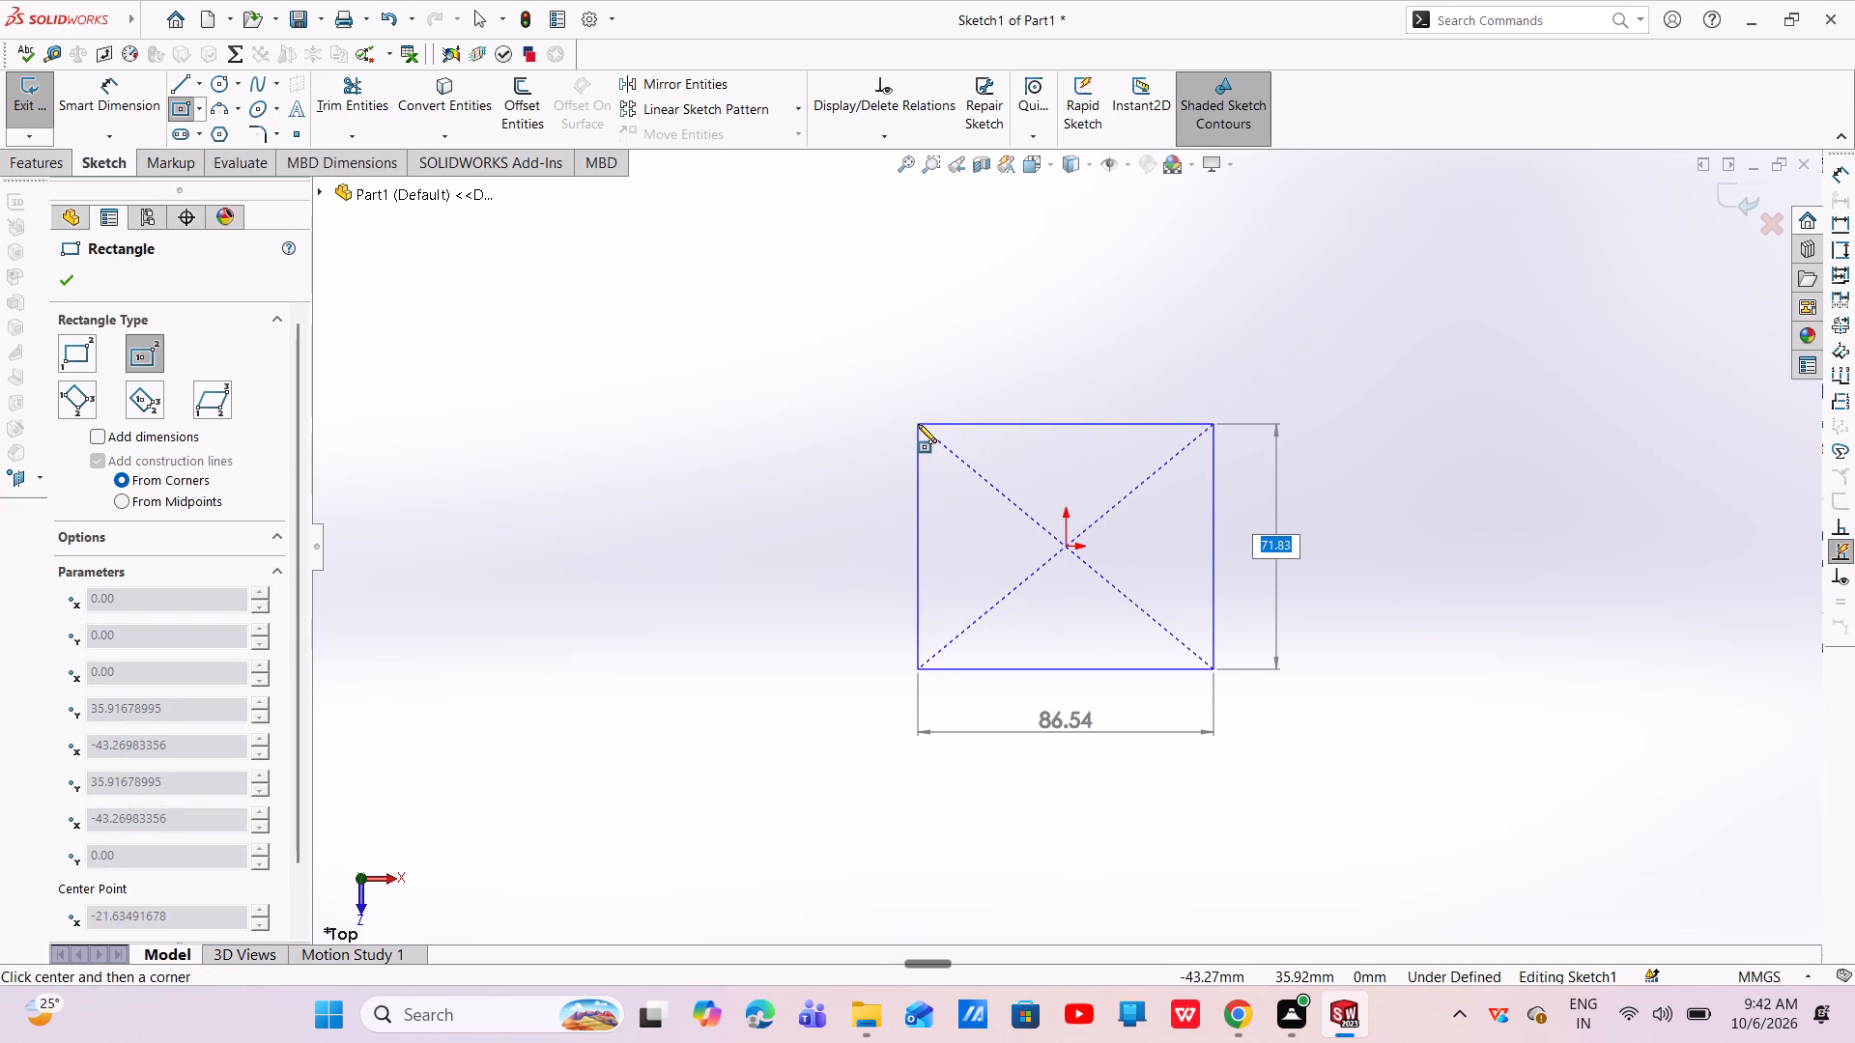
{"action": "key", "text": "Escape"}
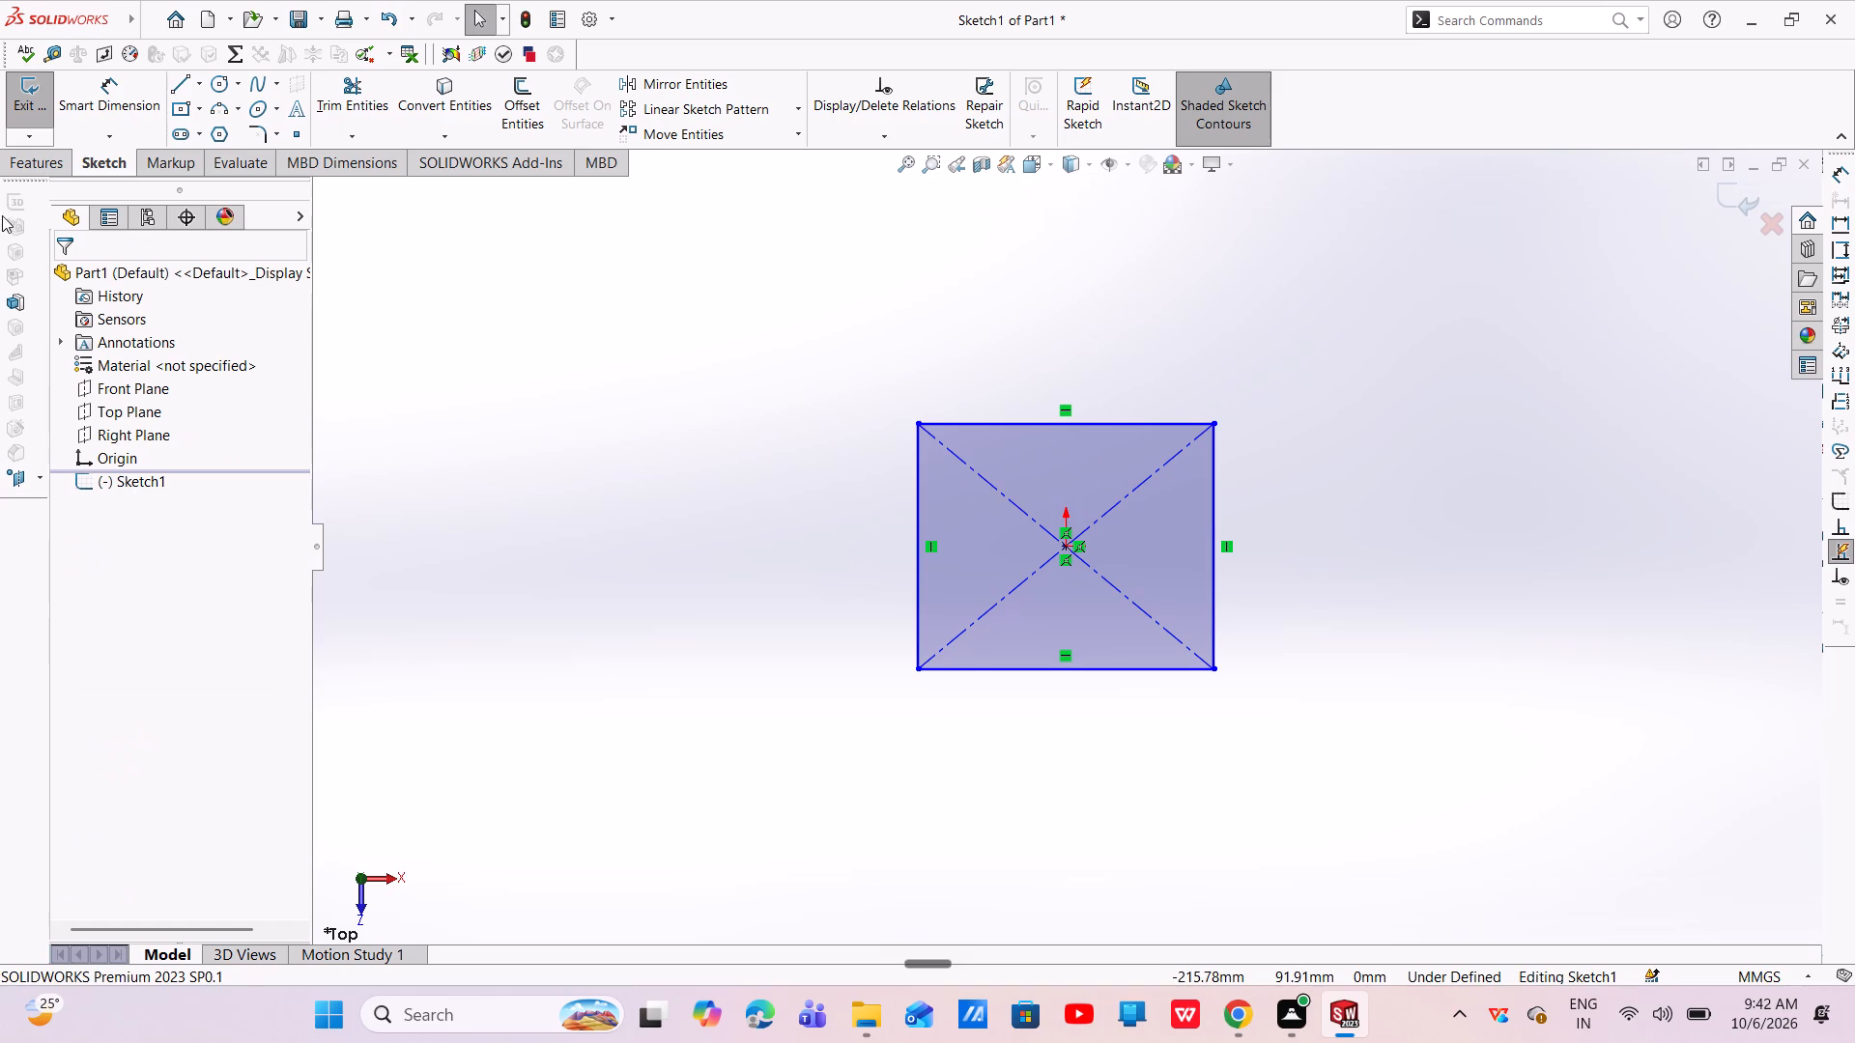
Dimension the rectangle to 60 mm along its vertical side and 40 mm along its horizontal side.
{"action": "left_click", "coordinate": [115, 119]}
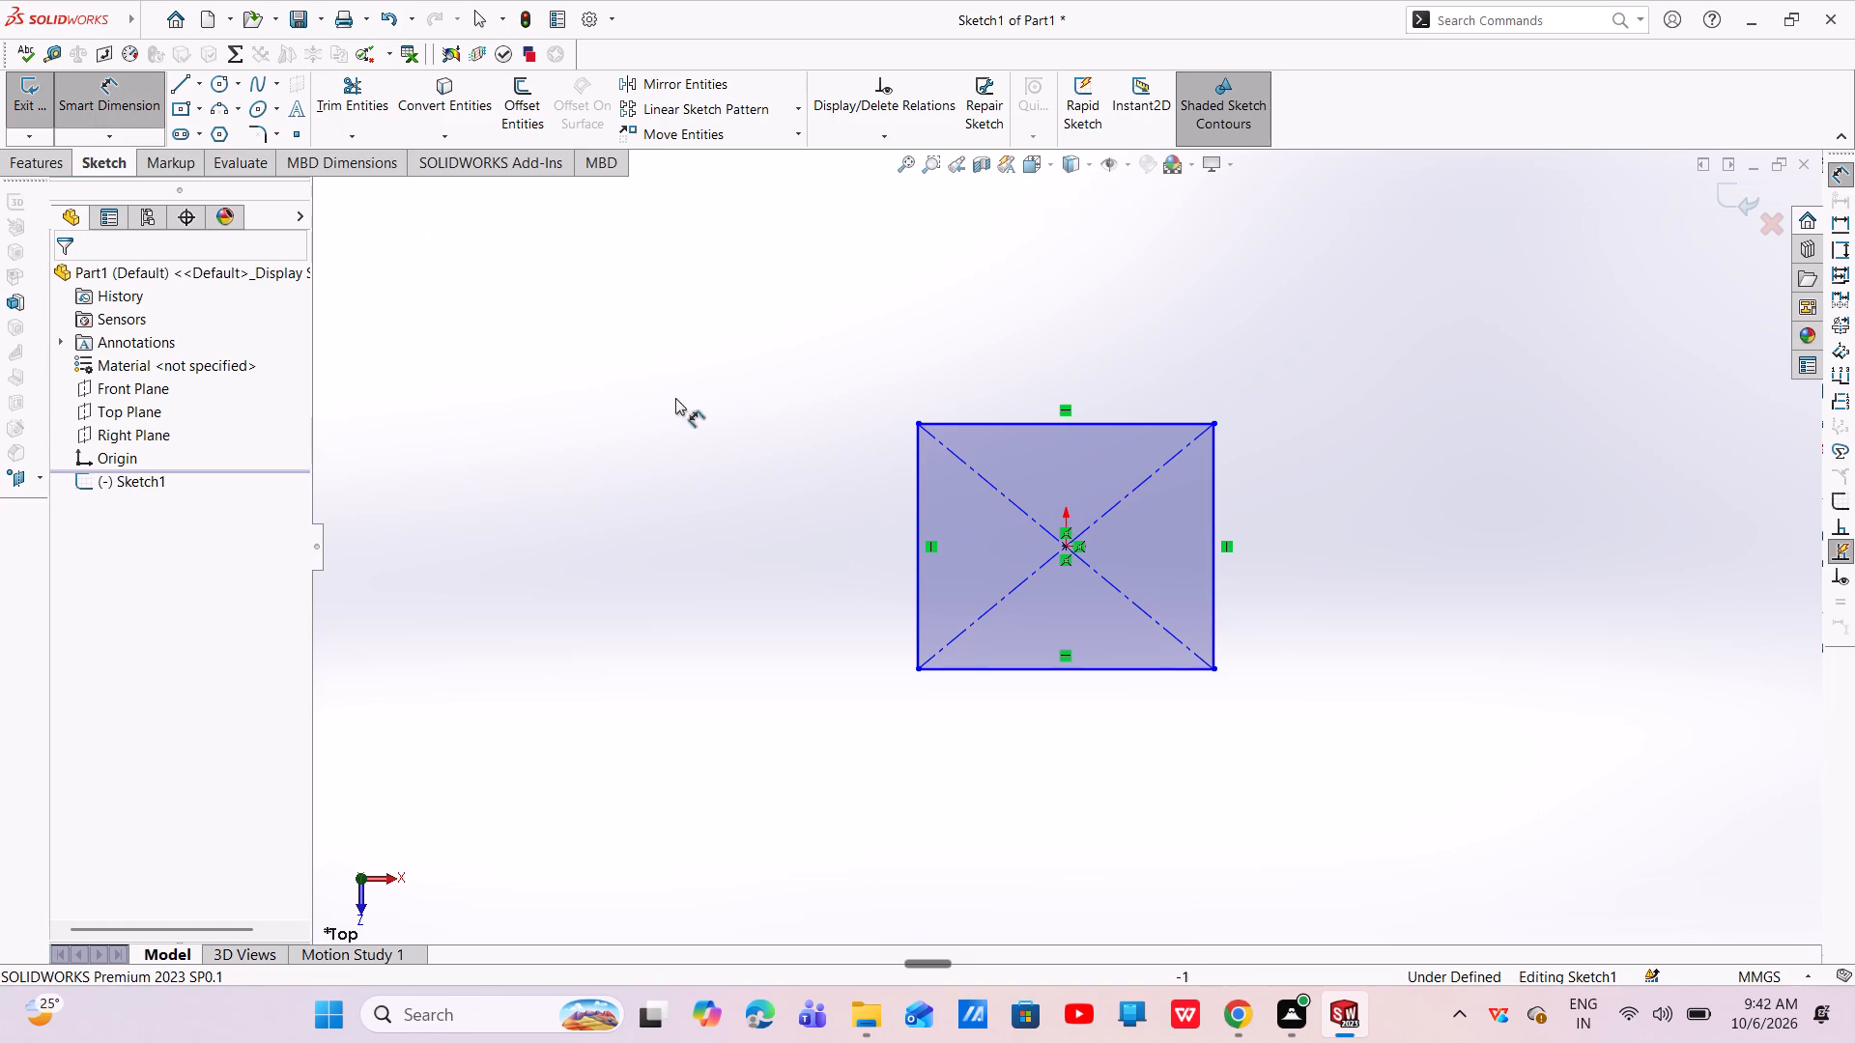
{"action": "left_click", "coordinate": [1211, 550]}
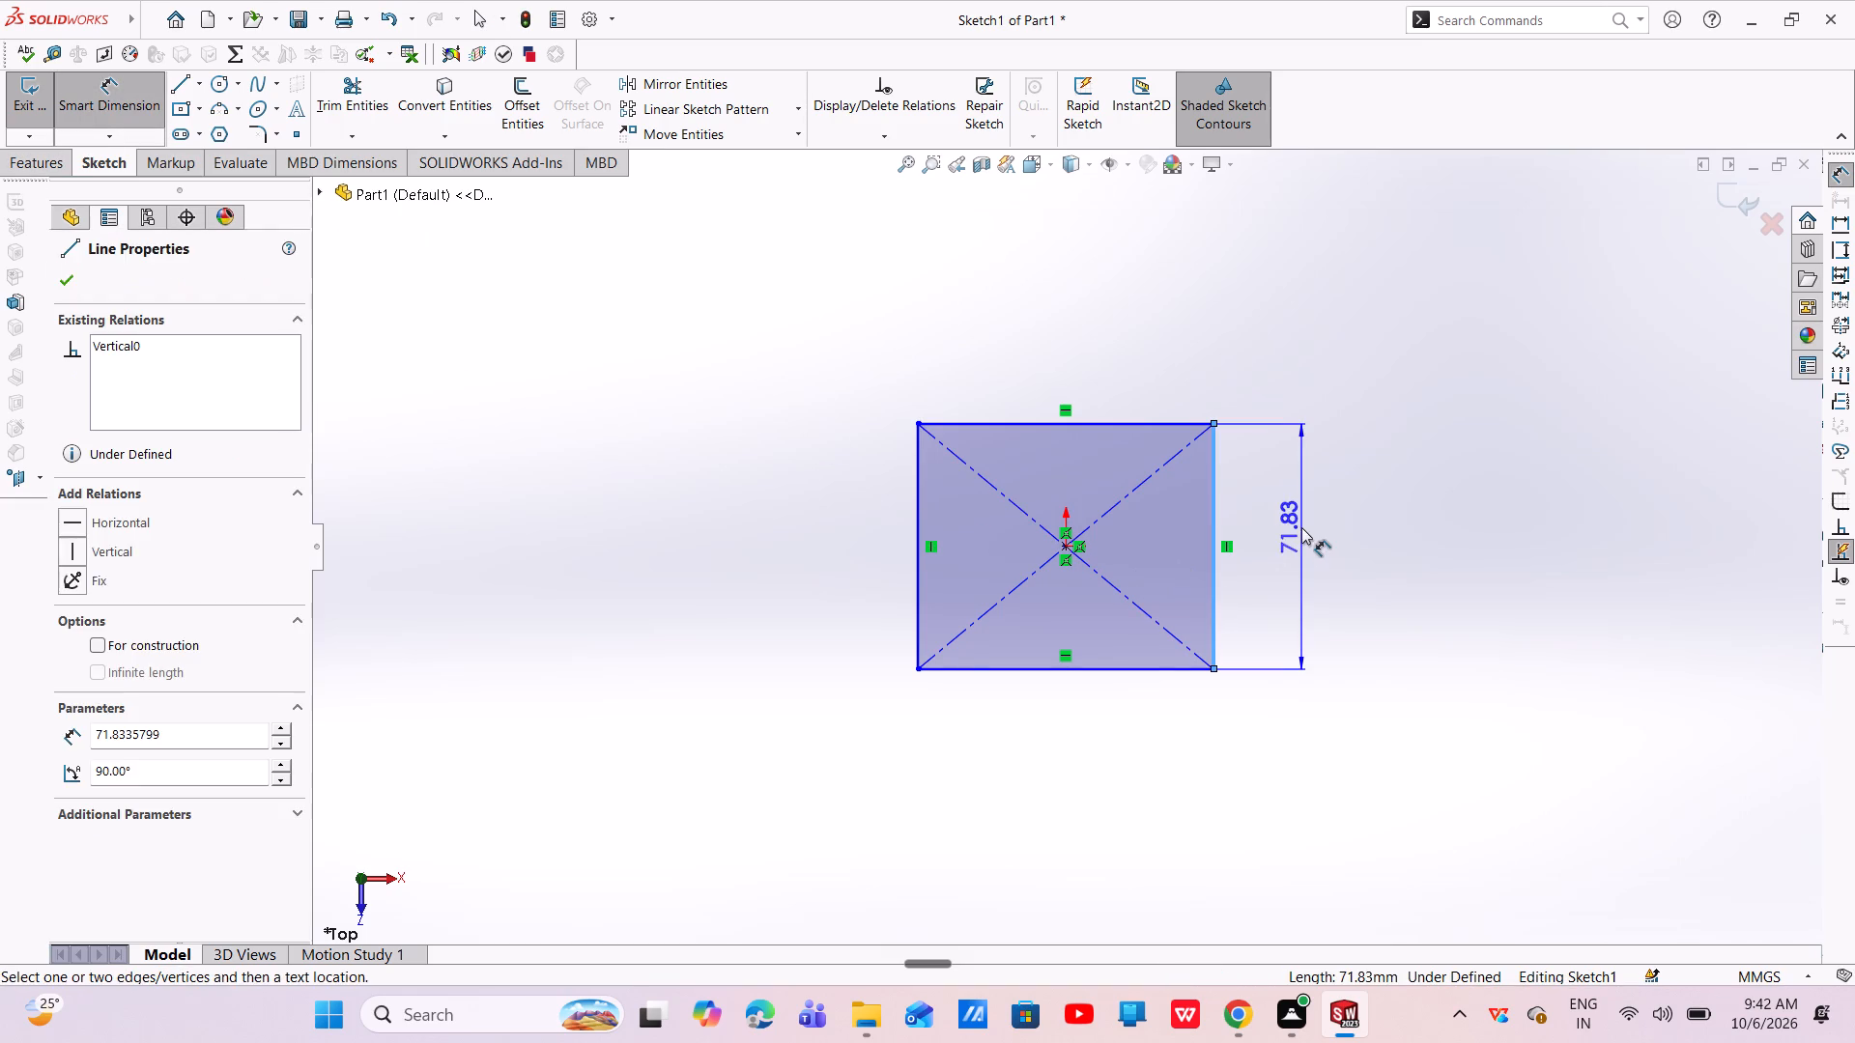
{"action": "left_click", "coordinate": [1297, 531]}
{"action": "key", "text": "BackSpace"}
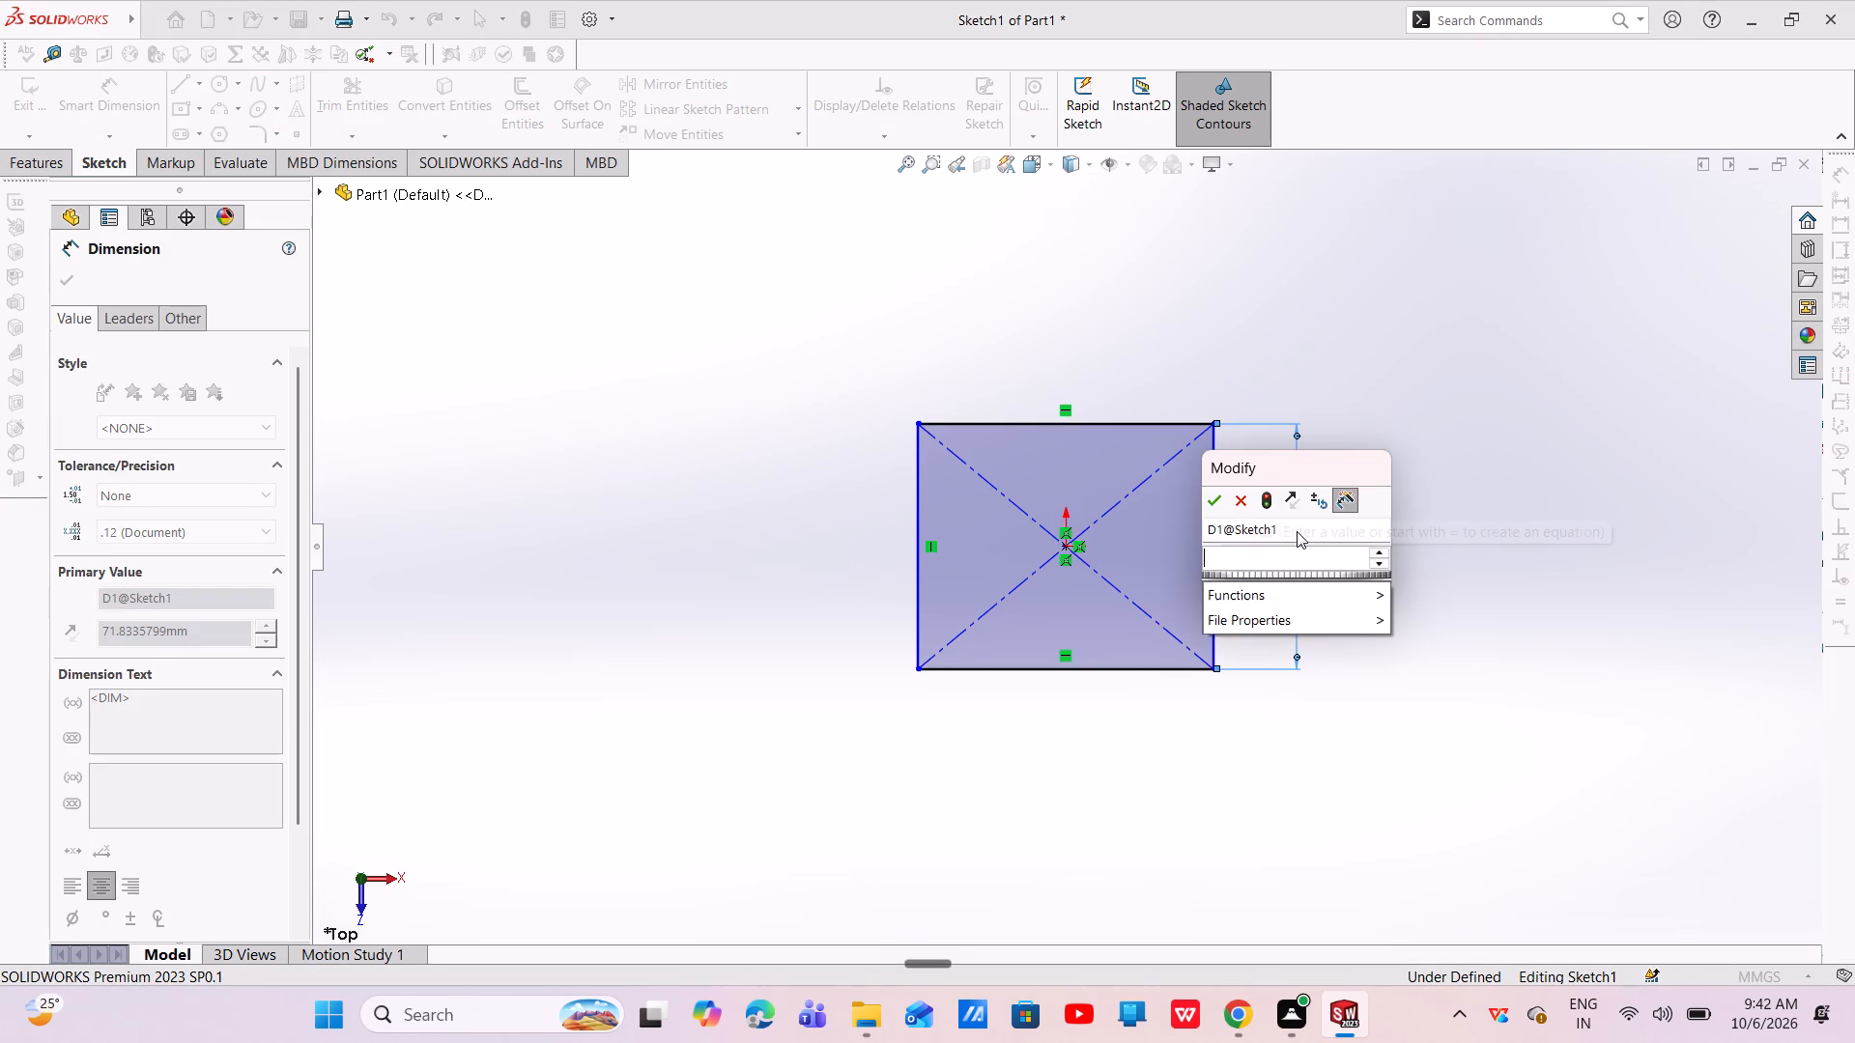
{"action": "type", "text": "60"}
{"action": "key", "text": "Return"}
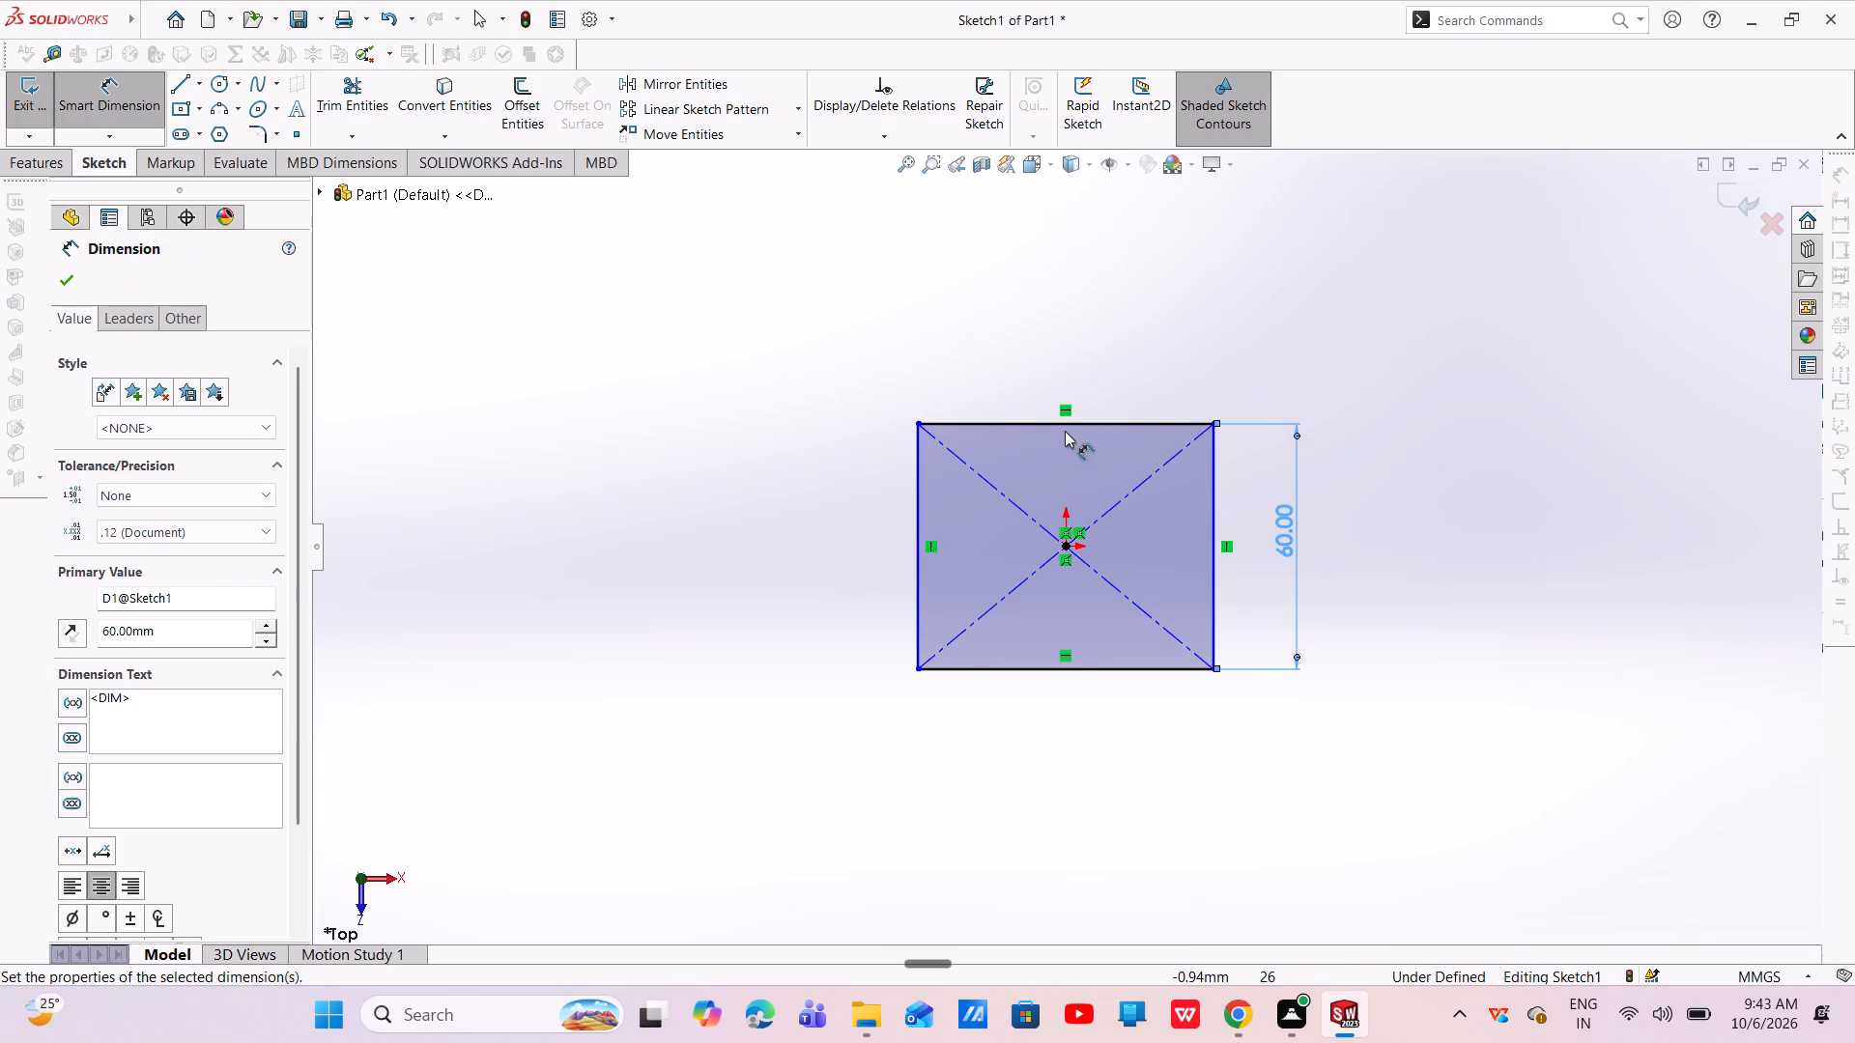
{"action": "left_click", "coordinate": [1070, 420]}
{"action": "left_click", "coordinate": [1067, 315]}
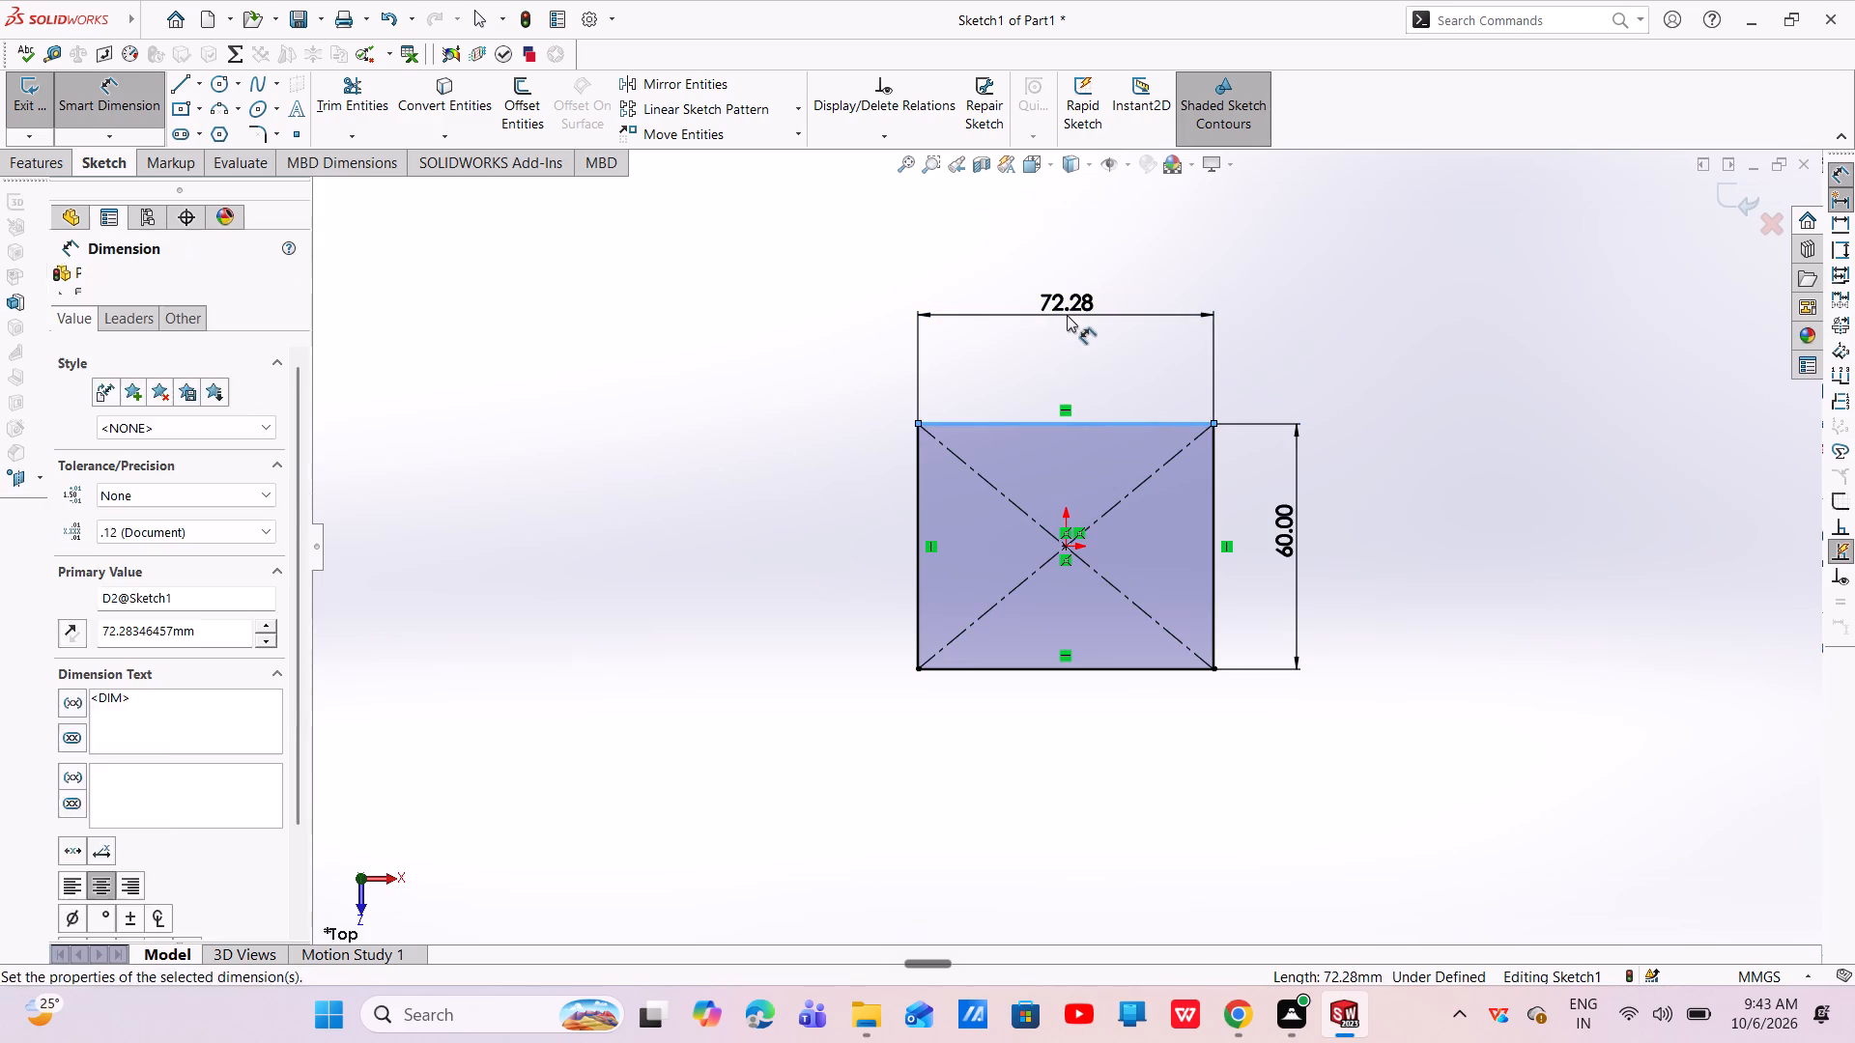
{"action": "key", "text": "BackSpace"}
{"action": "type", "text": "40"}
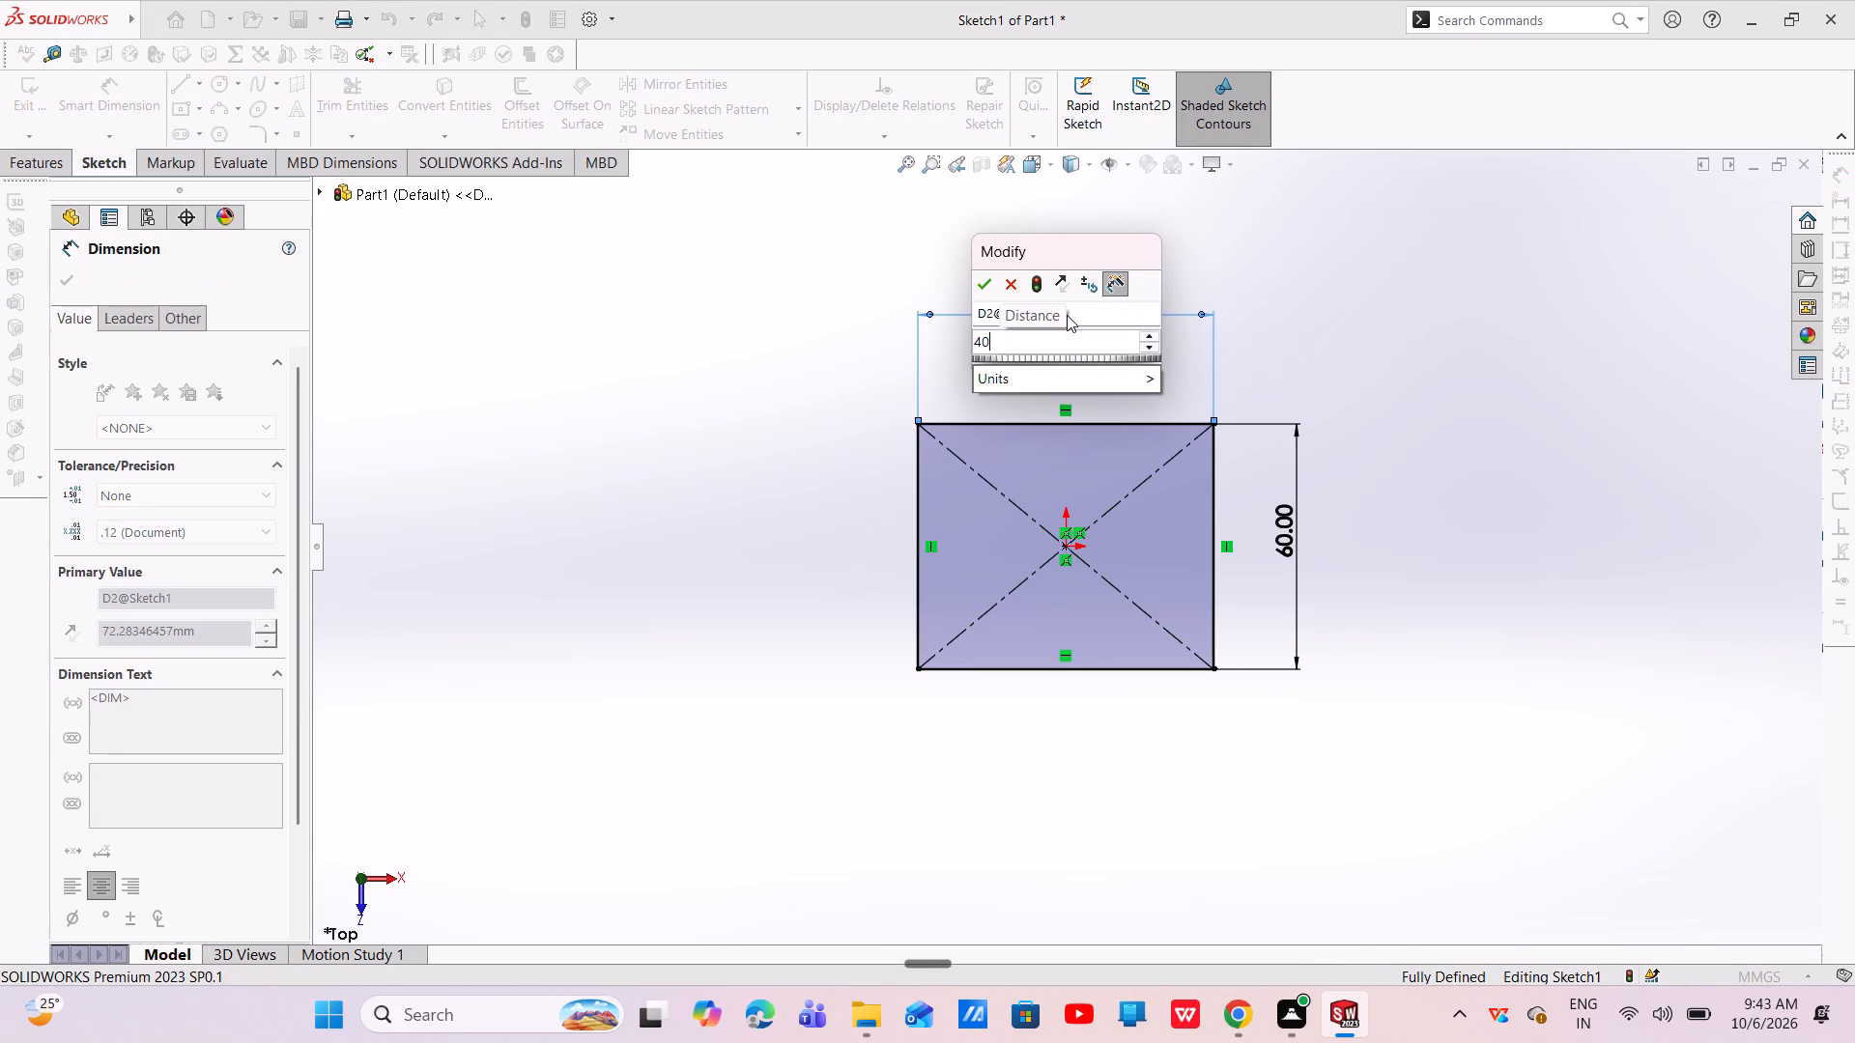
{"action": "key", "text": "Return"}
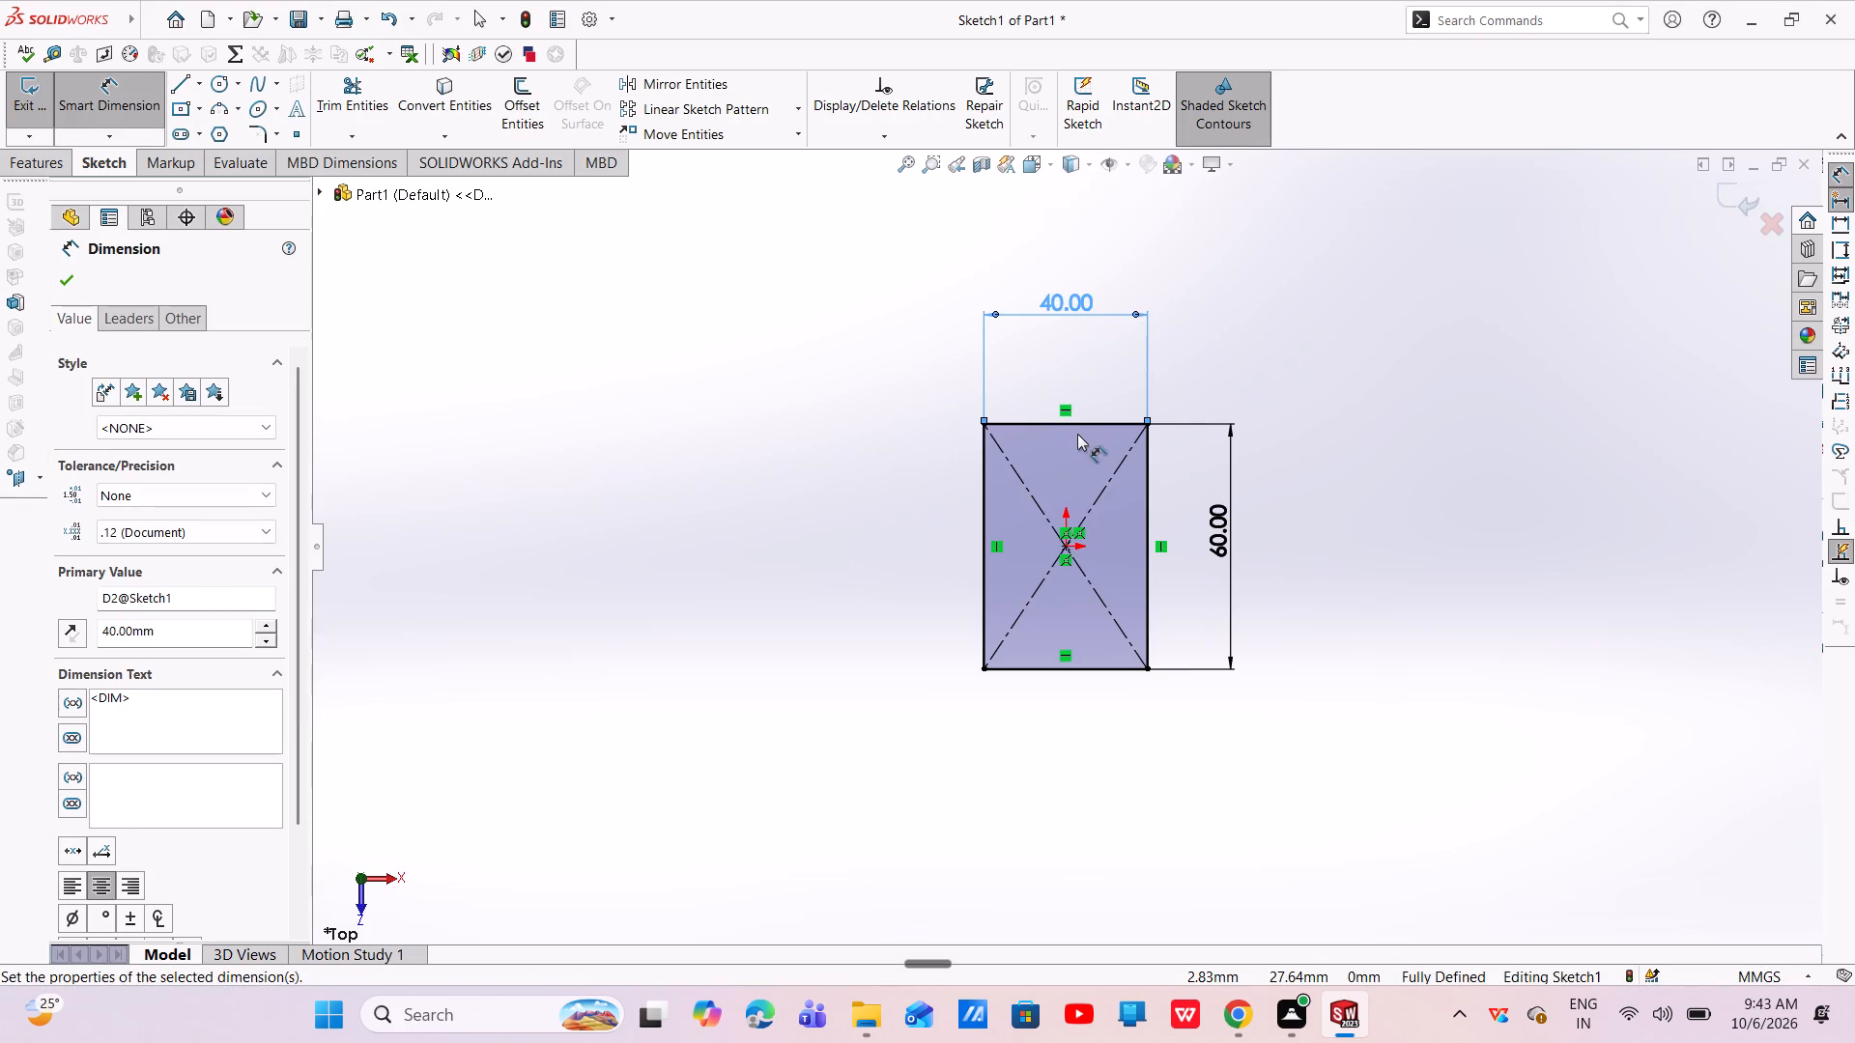
{"action": "key", "text": "Escape"}
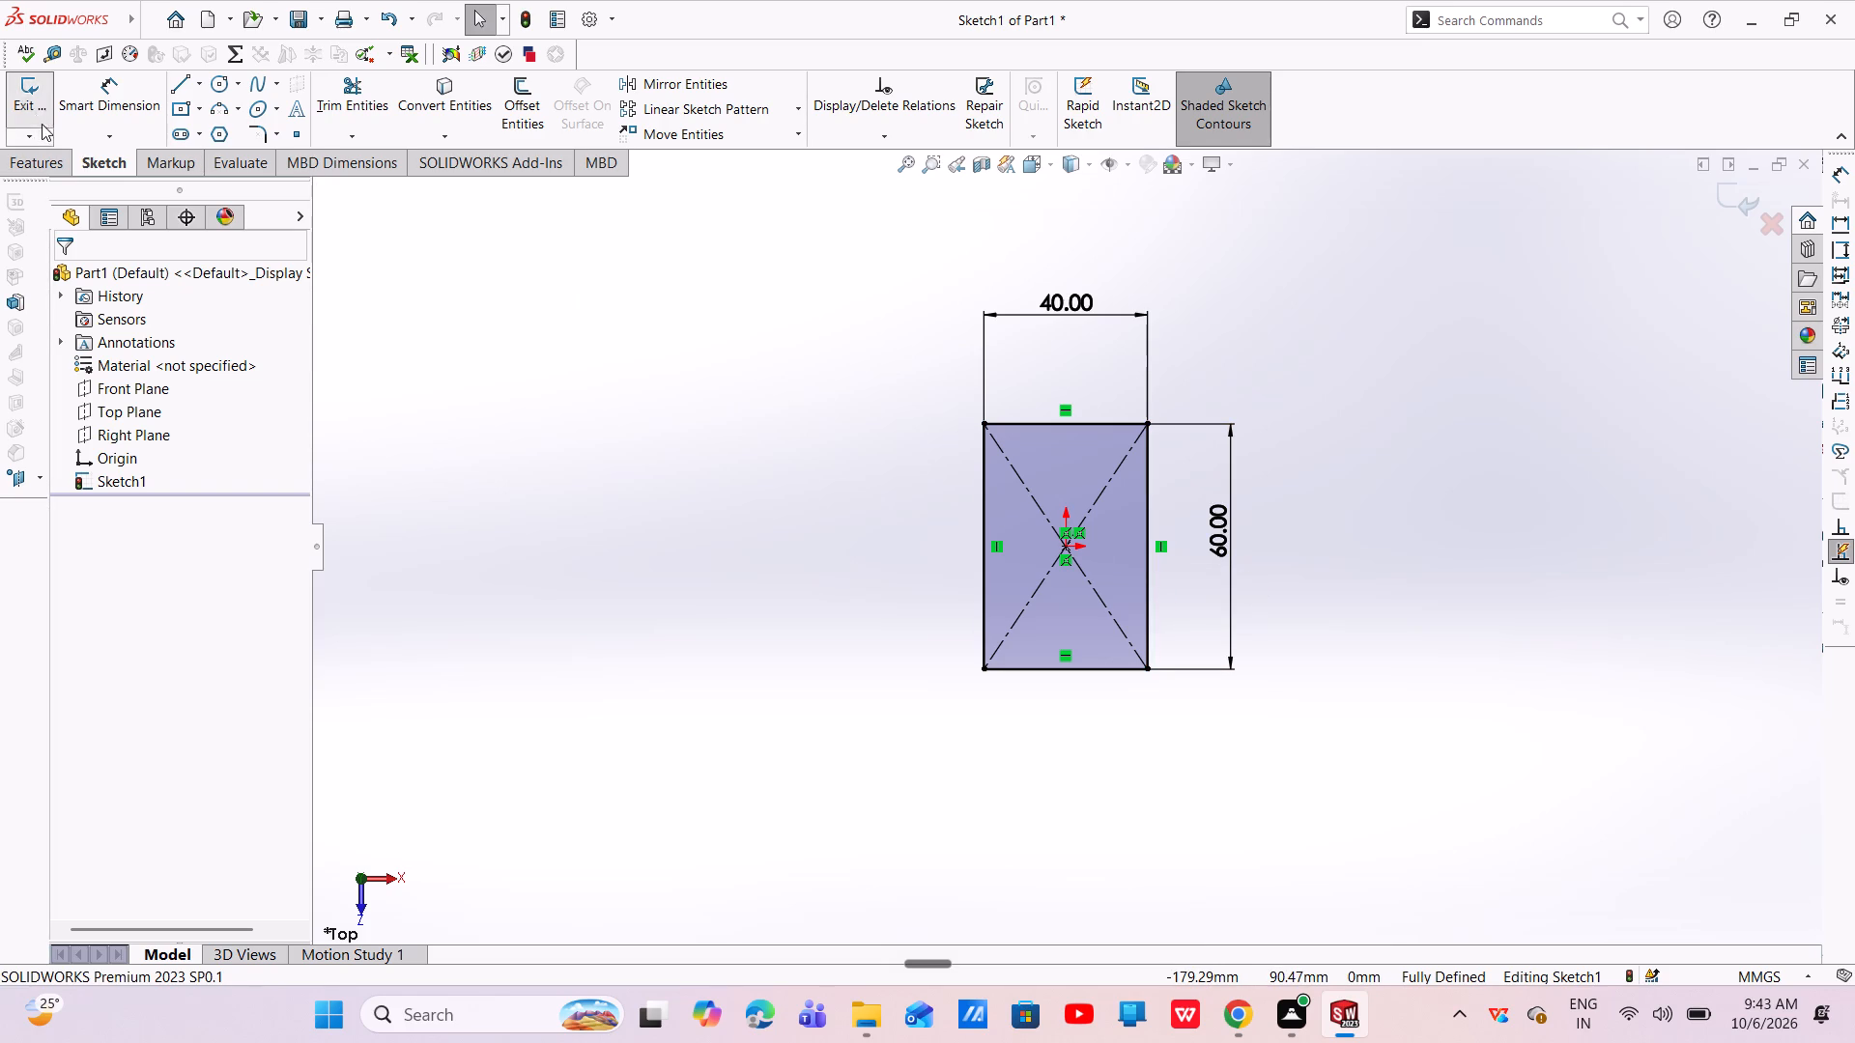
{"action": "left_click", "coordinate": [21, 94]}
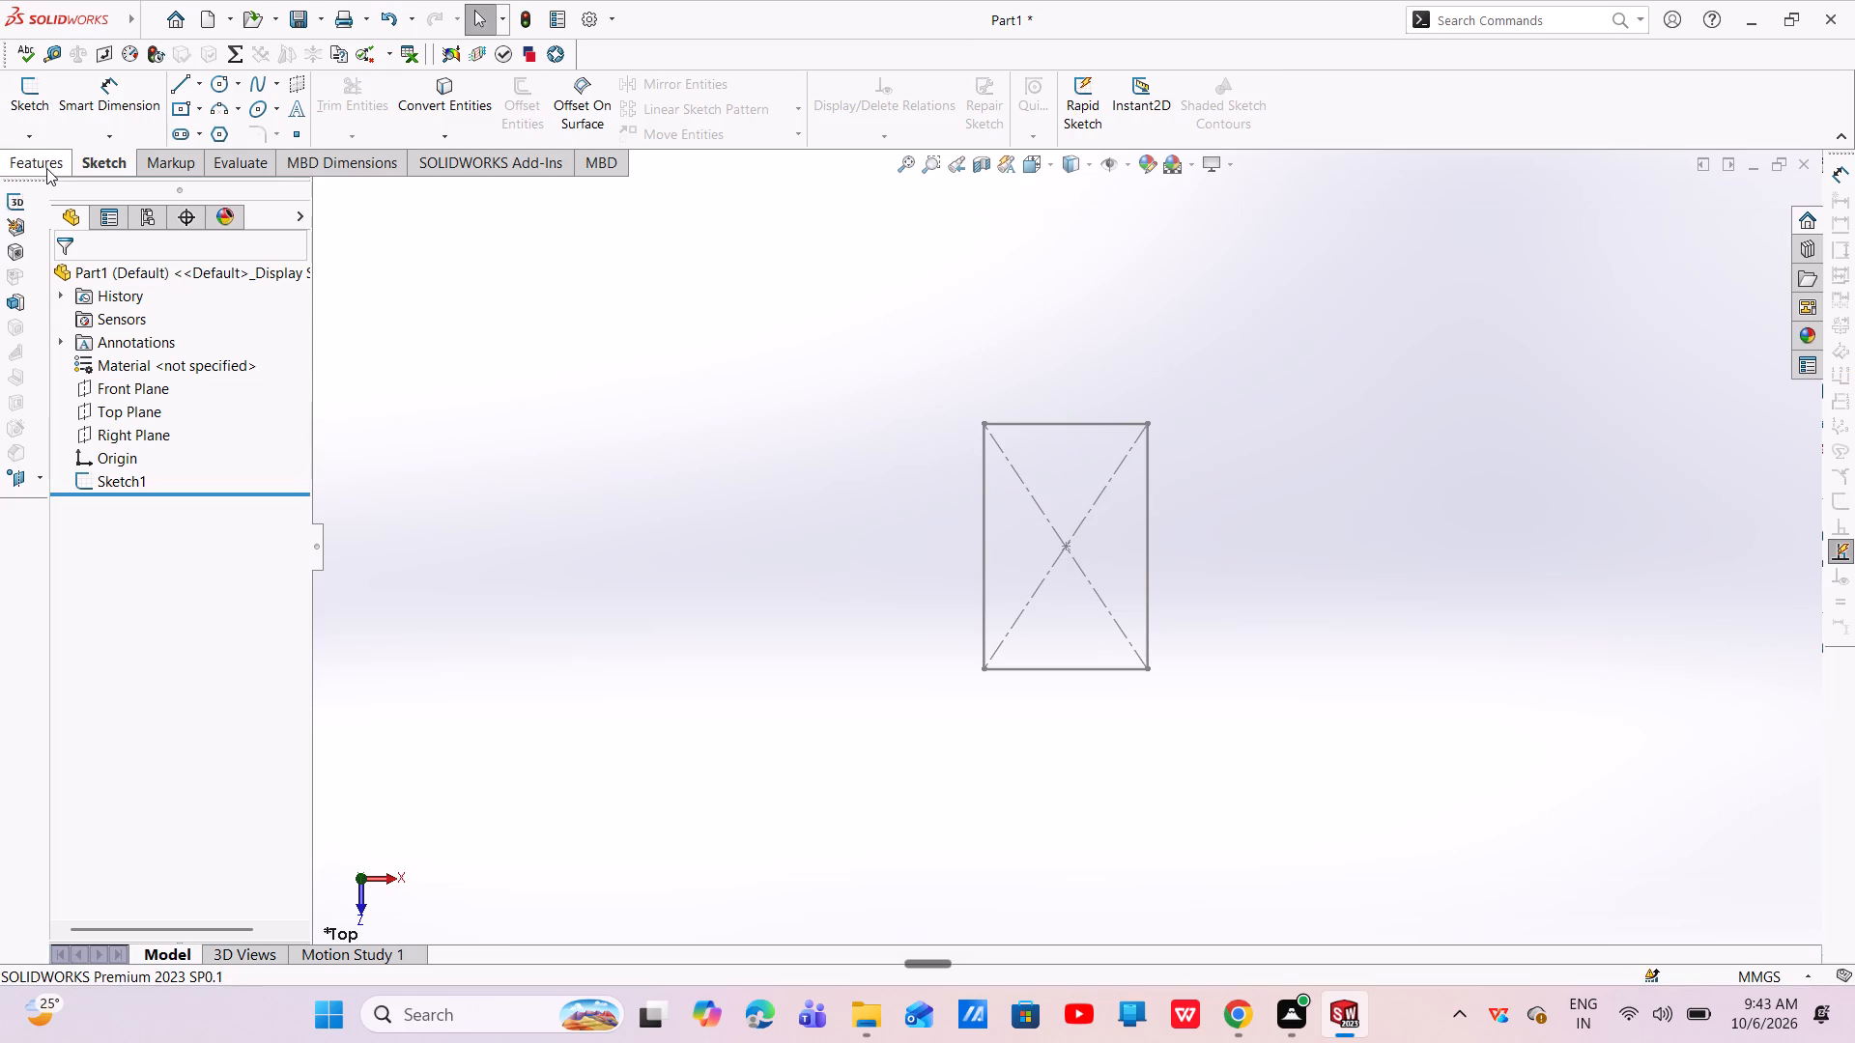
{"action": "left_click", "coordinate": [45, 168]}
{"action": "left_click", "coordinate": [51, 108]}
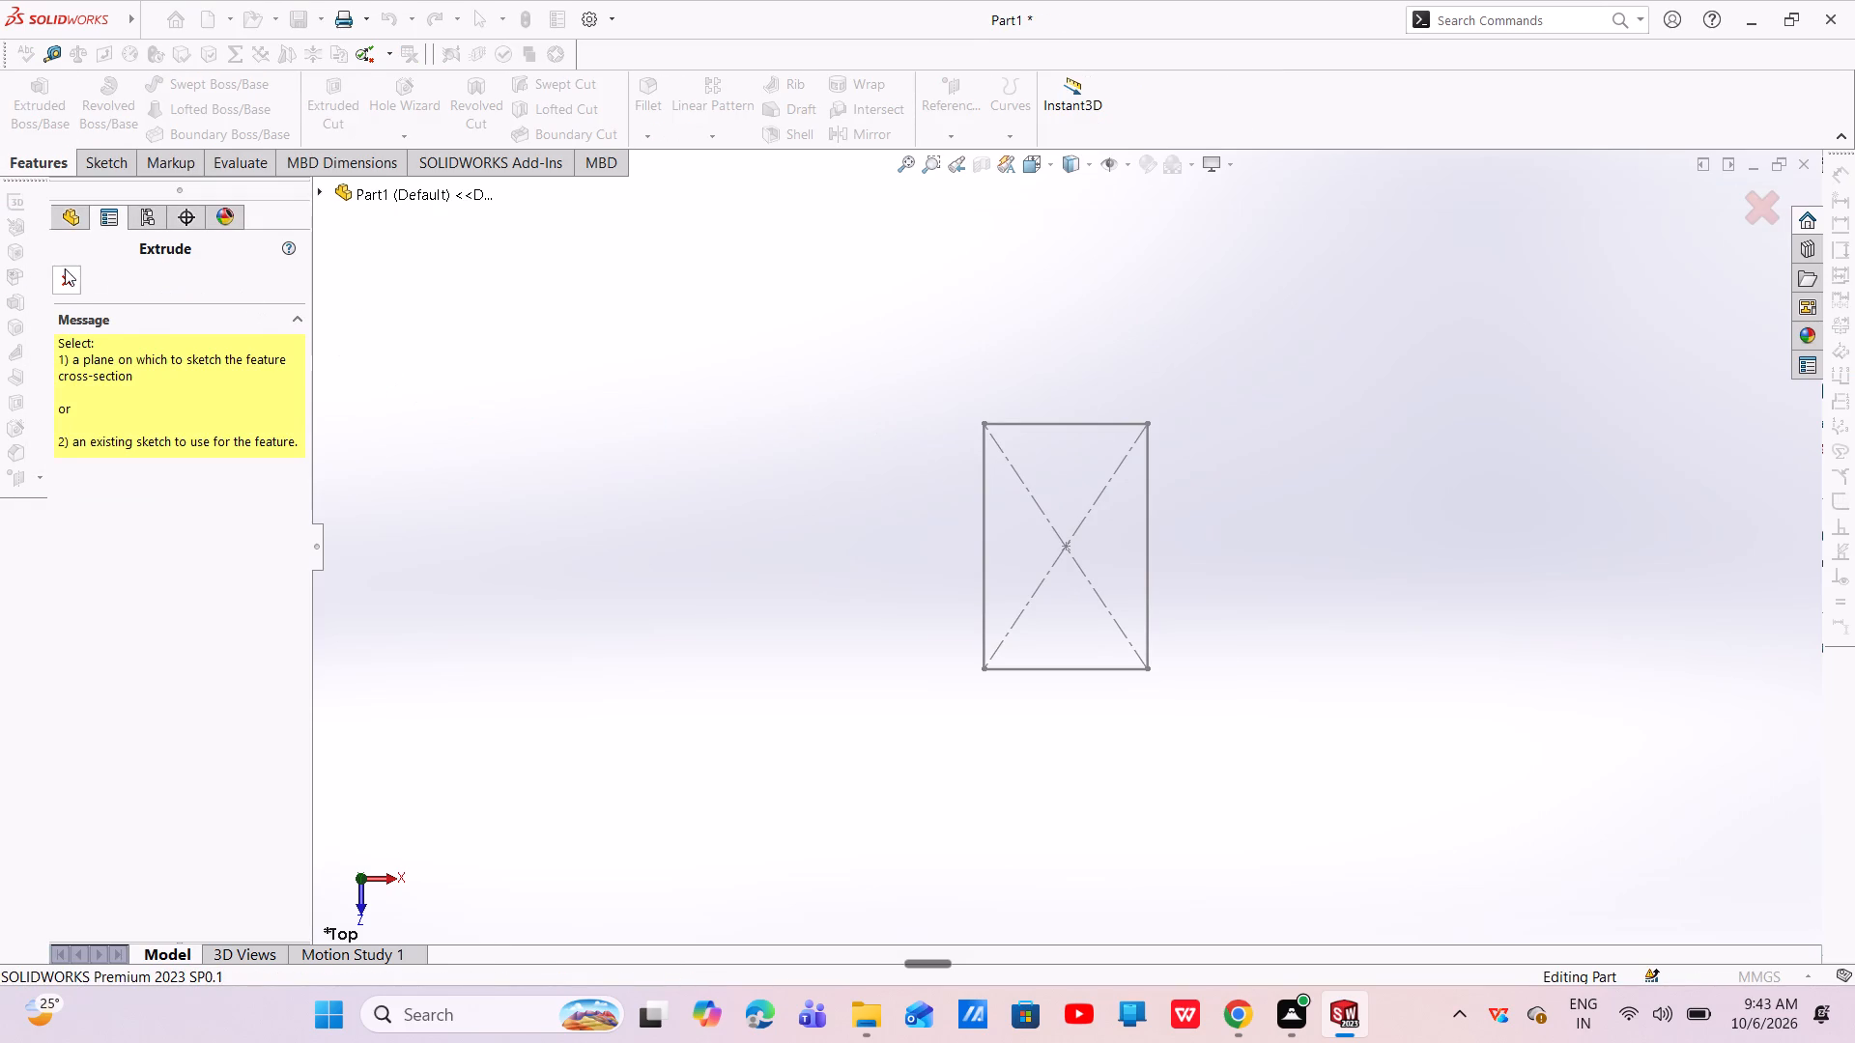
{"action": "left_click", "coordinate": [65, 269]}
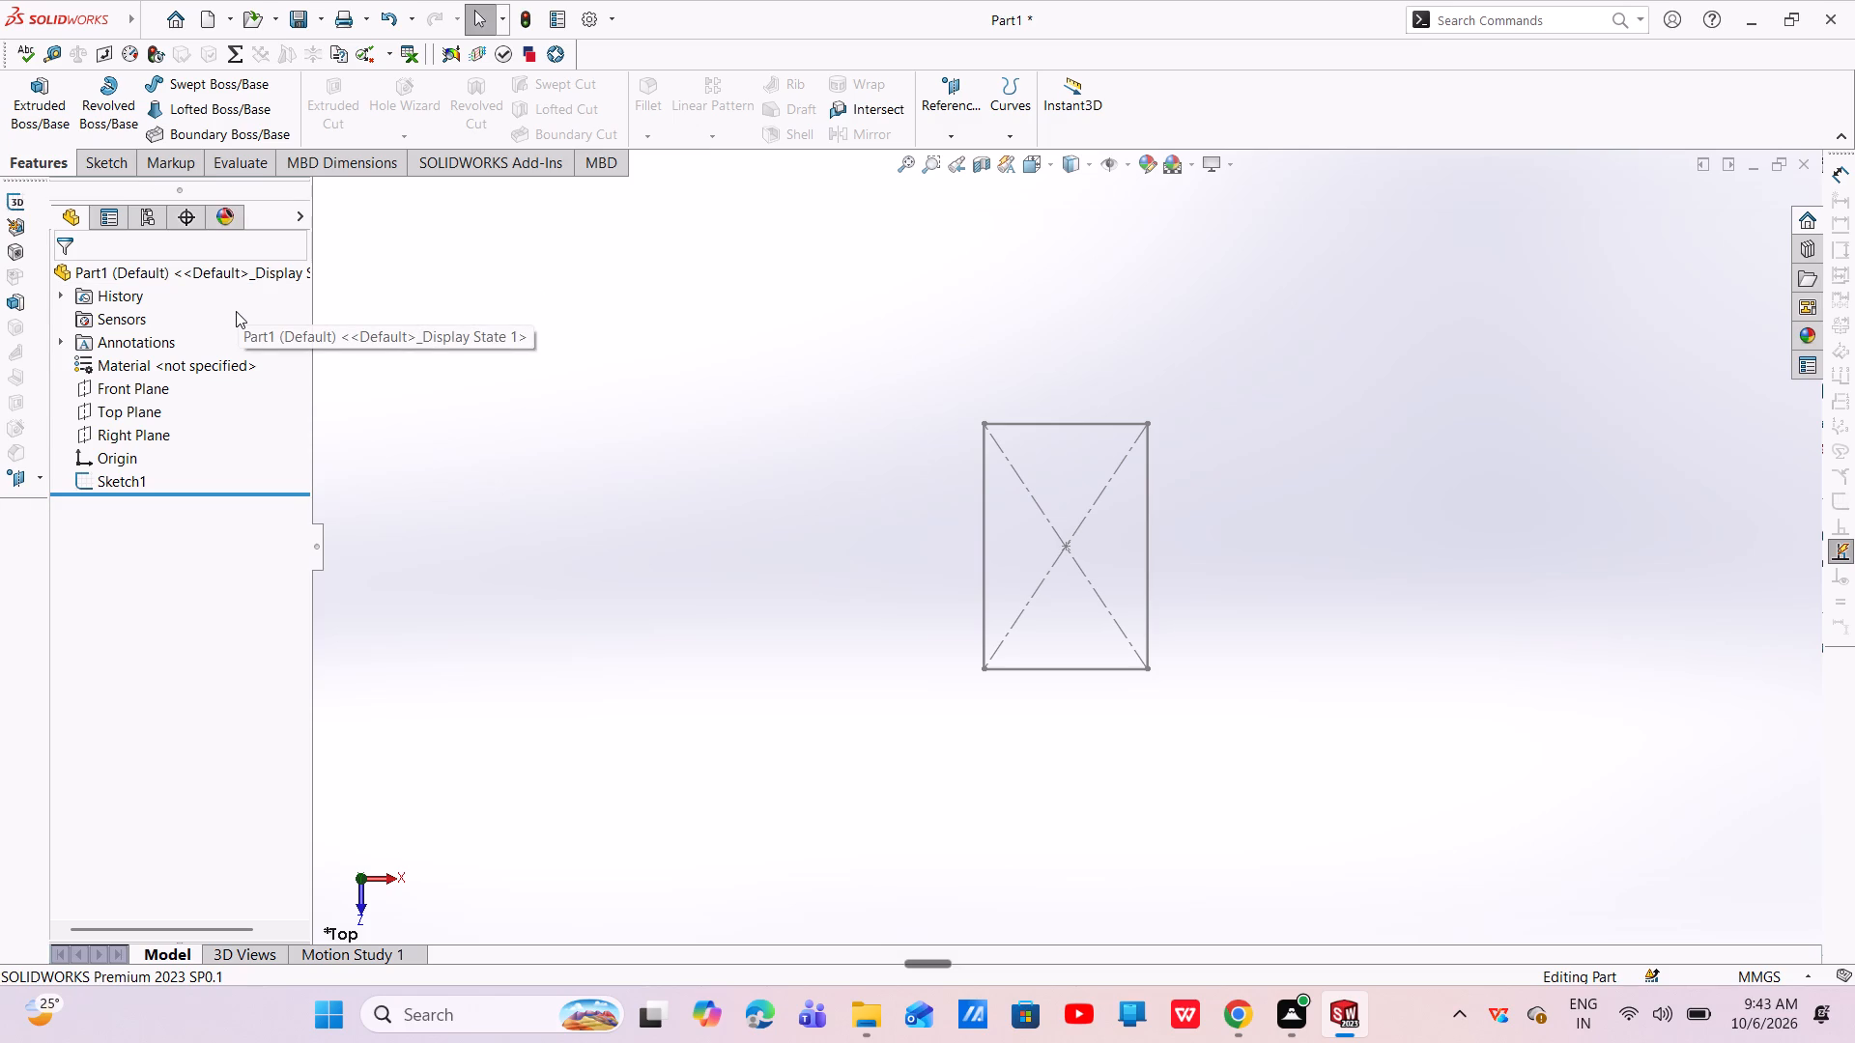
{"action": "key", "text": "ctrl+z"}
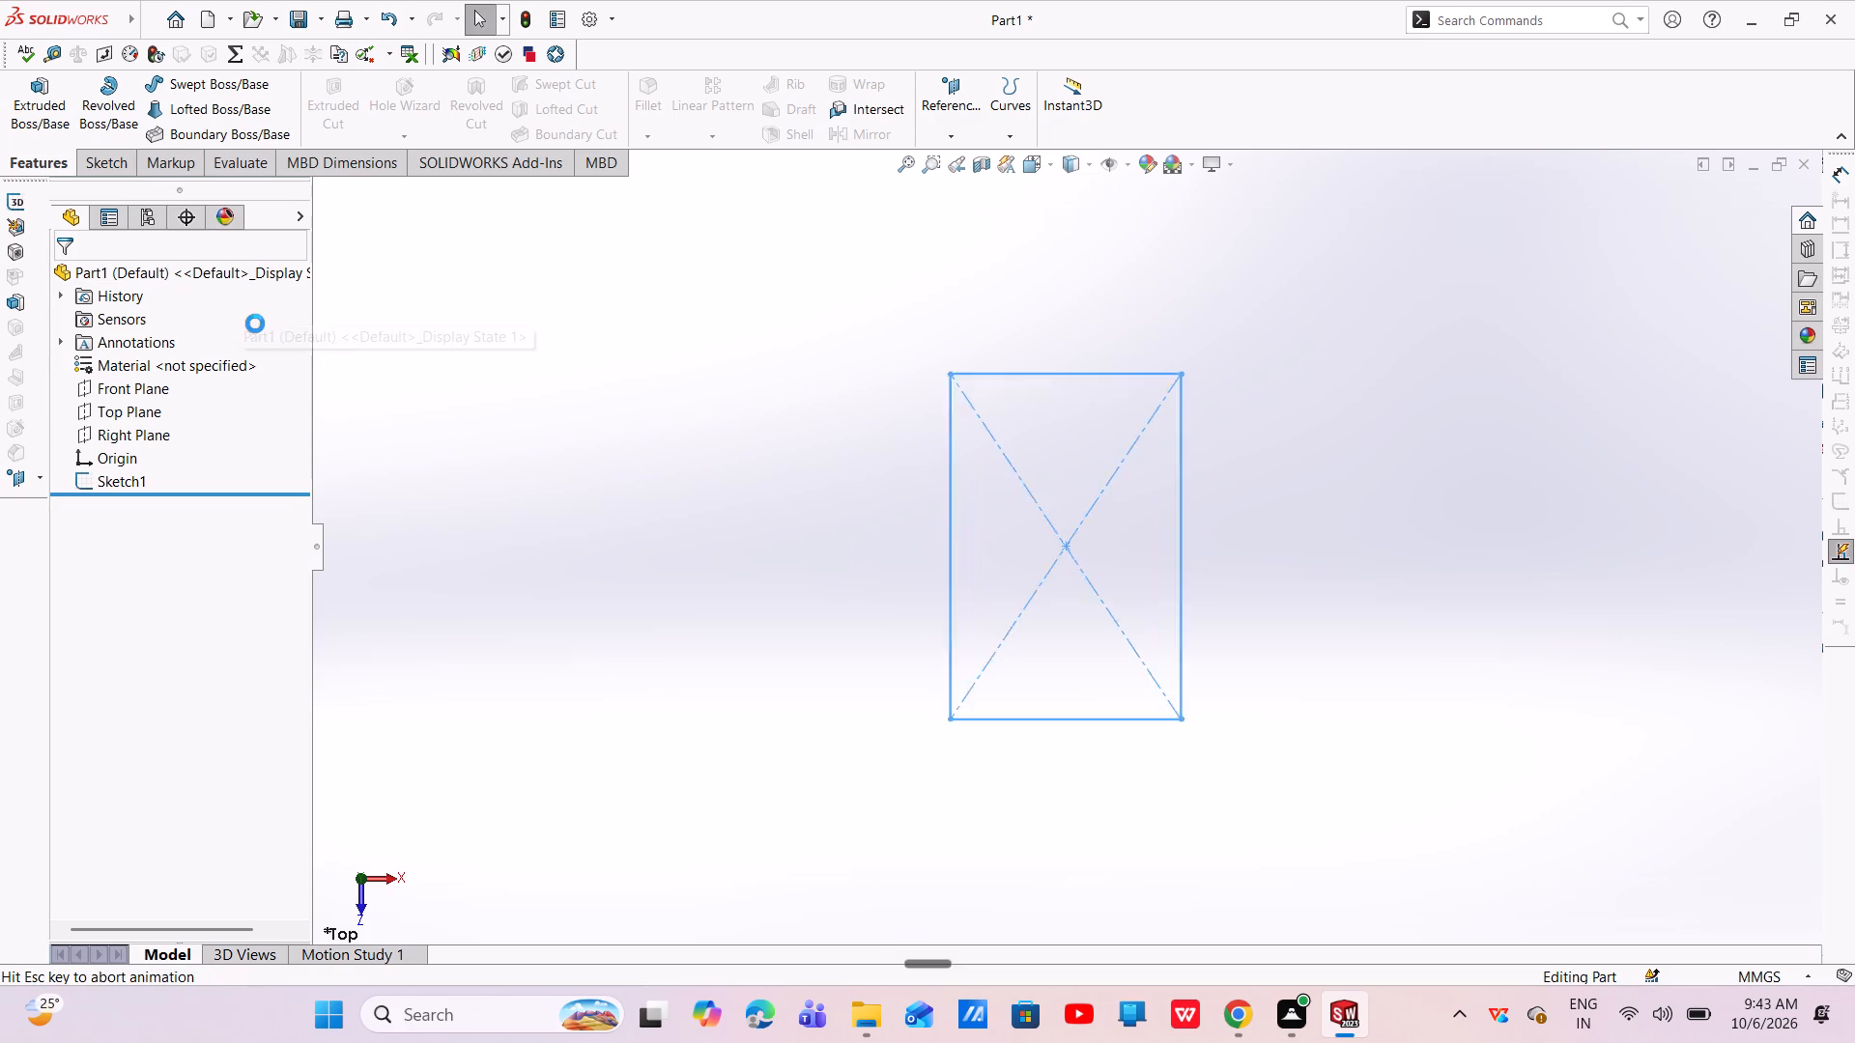
Extrude the rectangle sketch as a blind boss with a depth of 8 mm.
{"action": "scroll", "coordinate": [1034, 491], "scroll_direction": "up", "scroll_amount": 3}
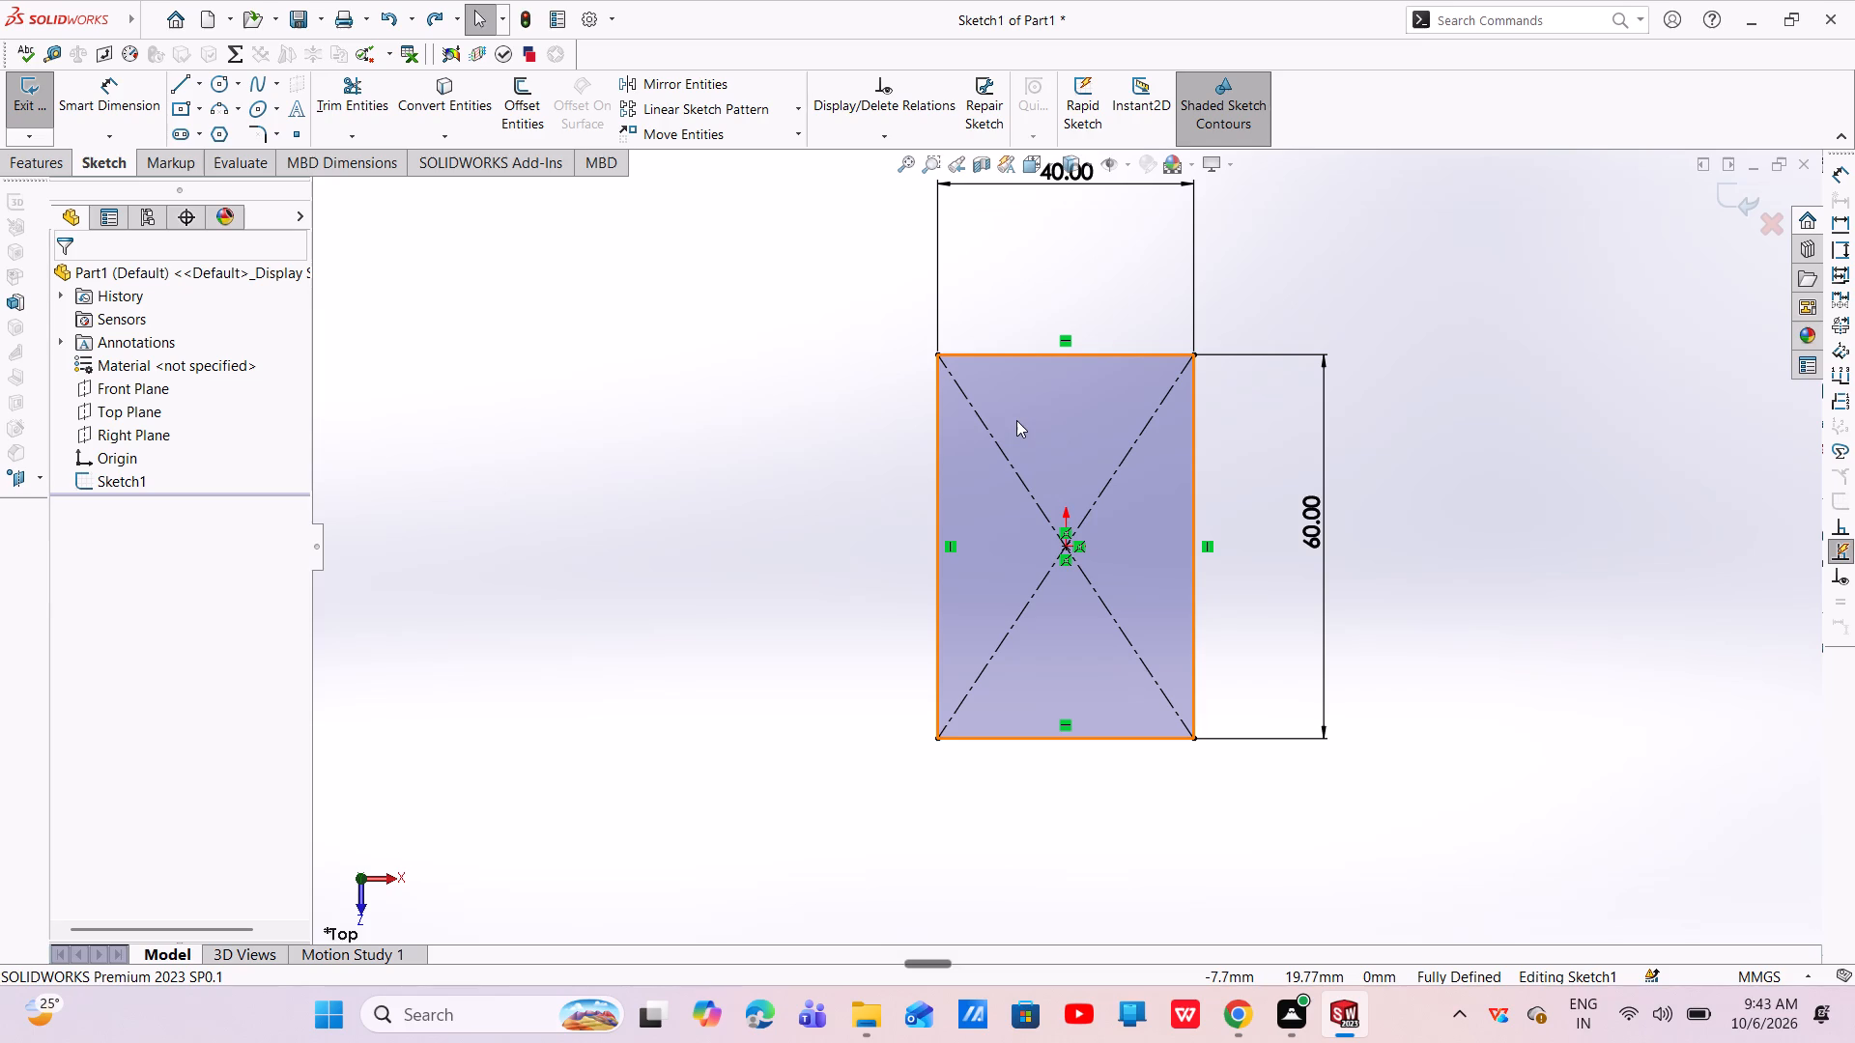
{"action": "left_click", "coordinate": [40, 163]}
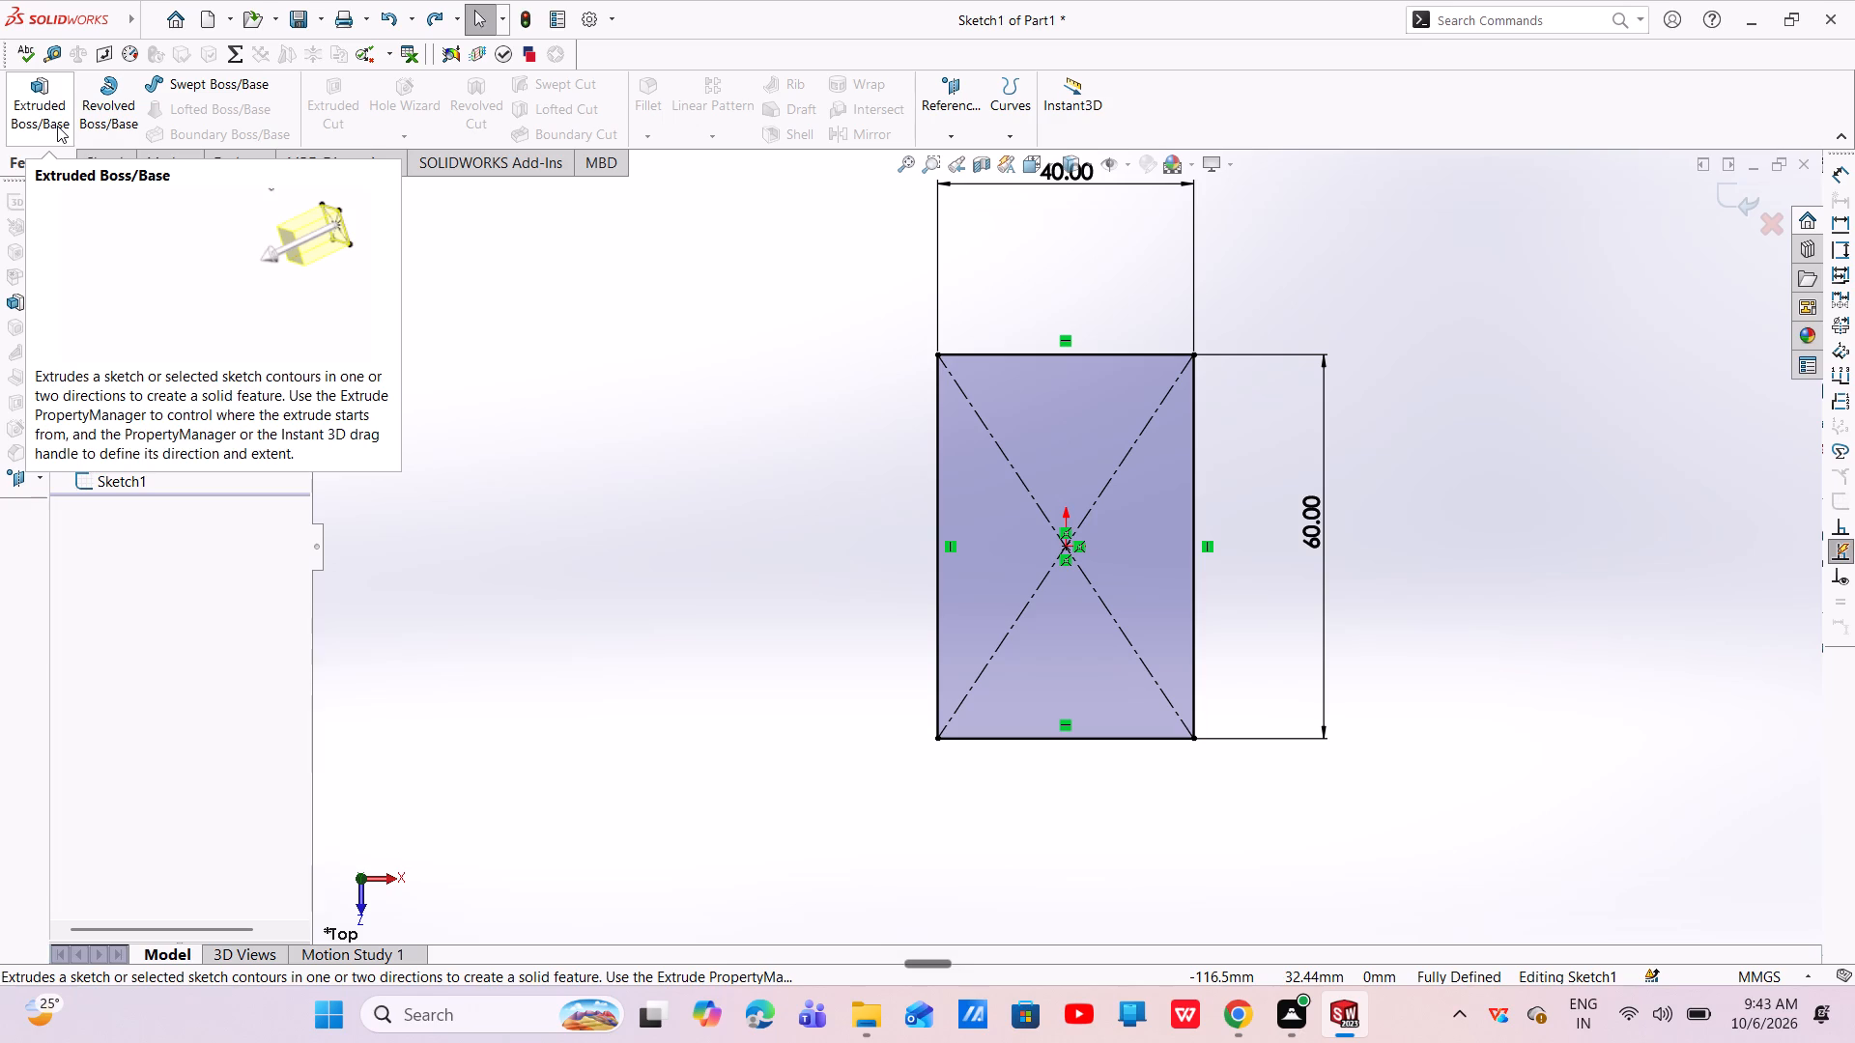
{"action": "left_click", "coordinate": [57, 126]}
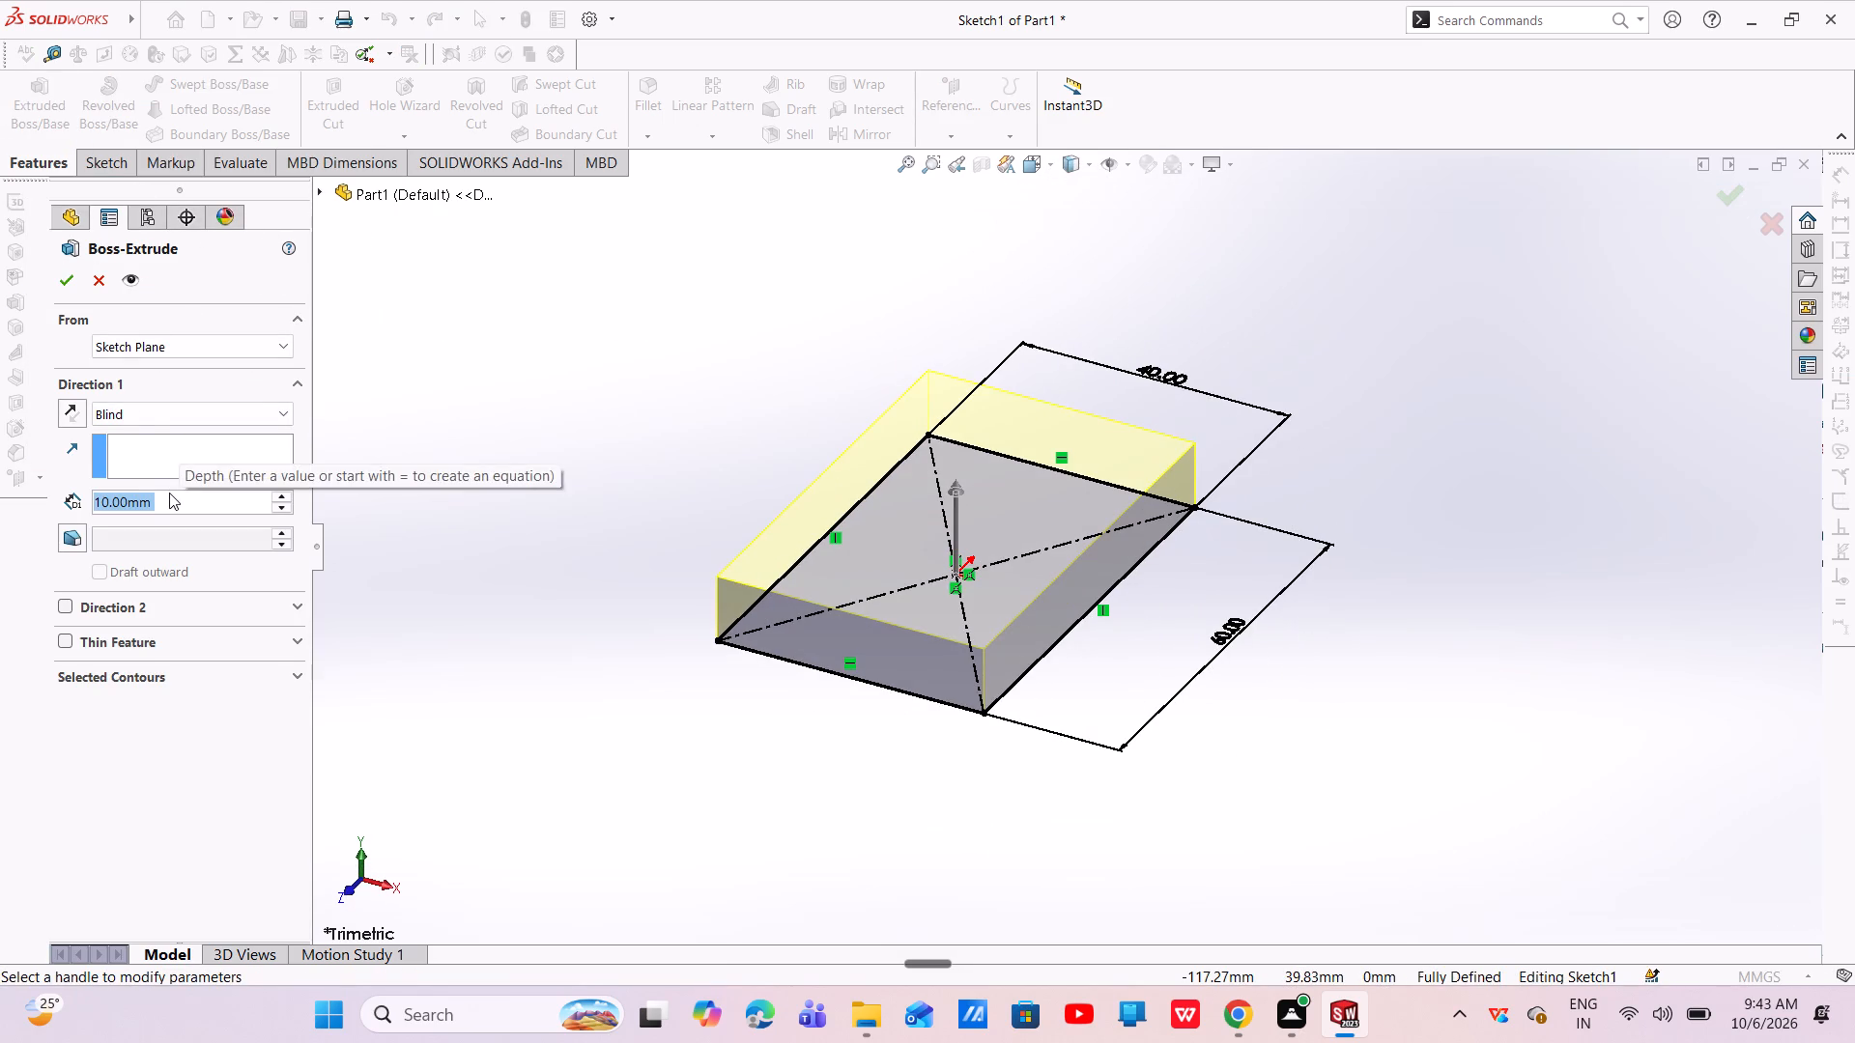
{"action": "key", "text": "BackSpace"}
{"action": "key", "text": "8"}
{"action": "key", "text": "Return"}
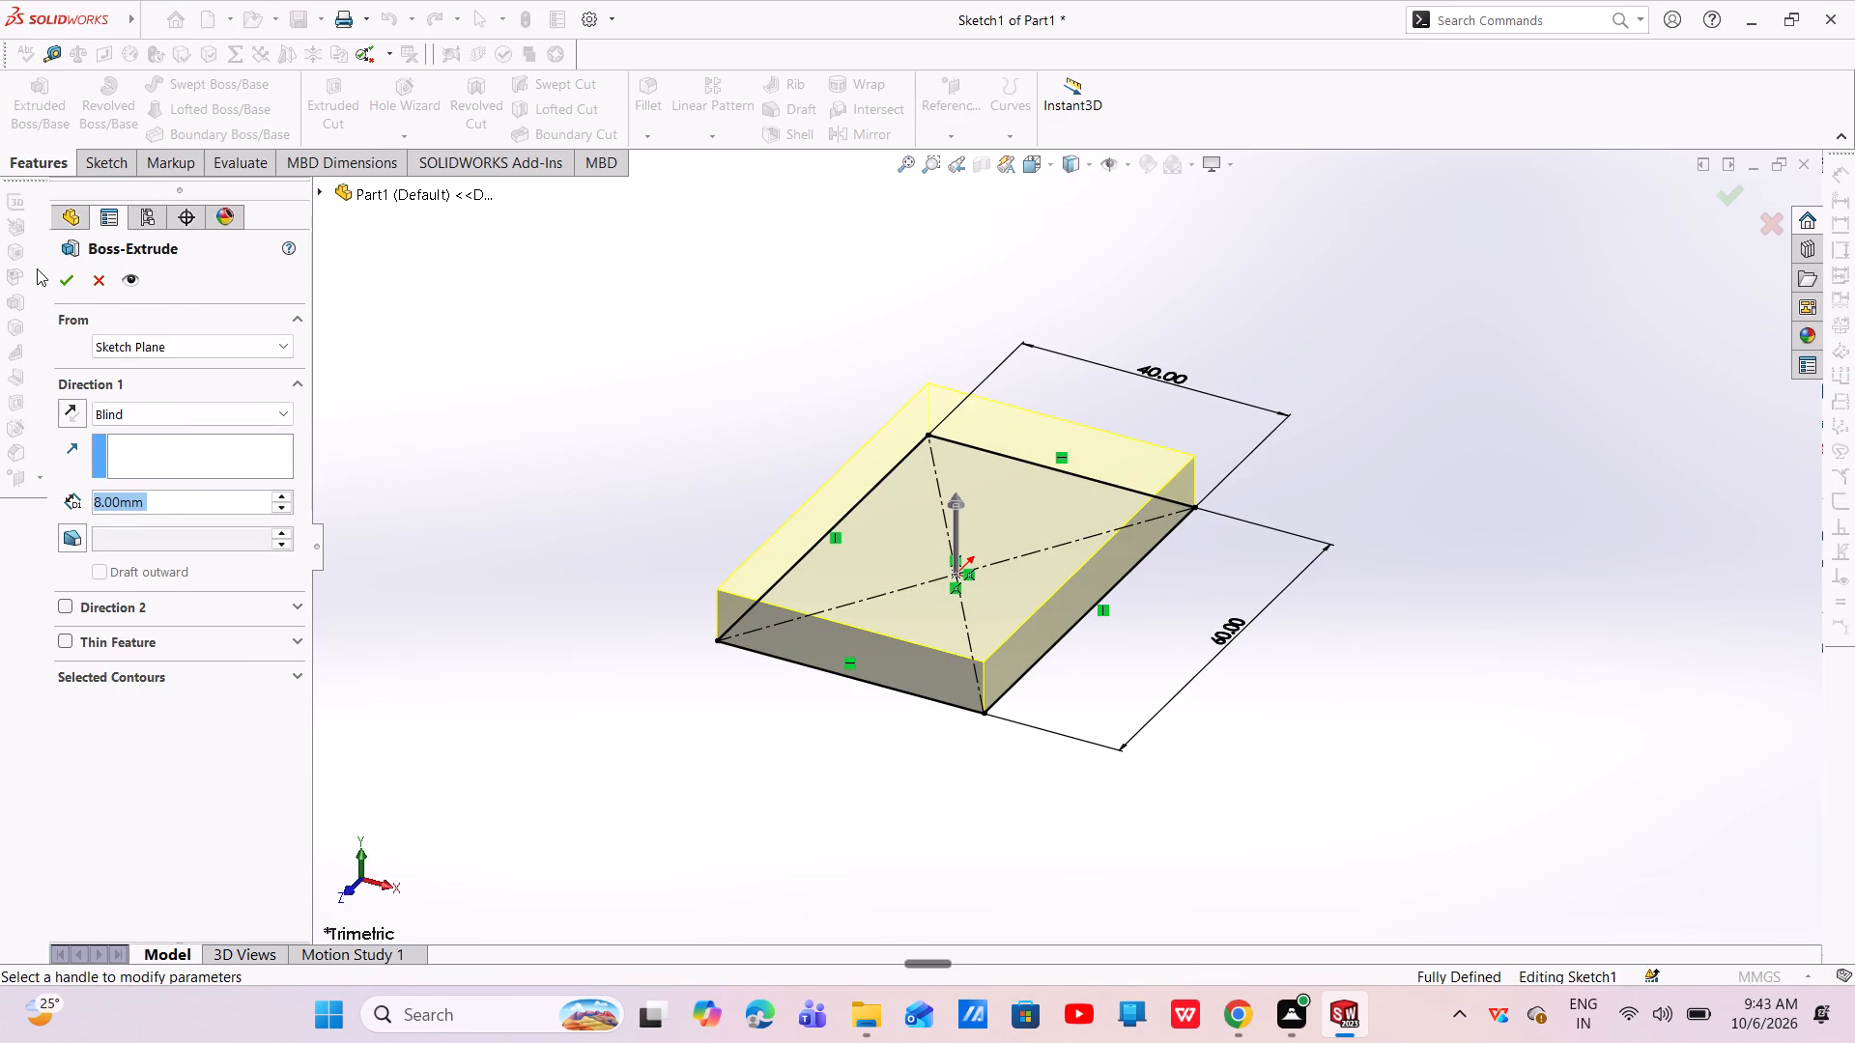
{"action": "left_click", "coordinate": [58, 281]}
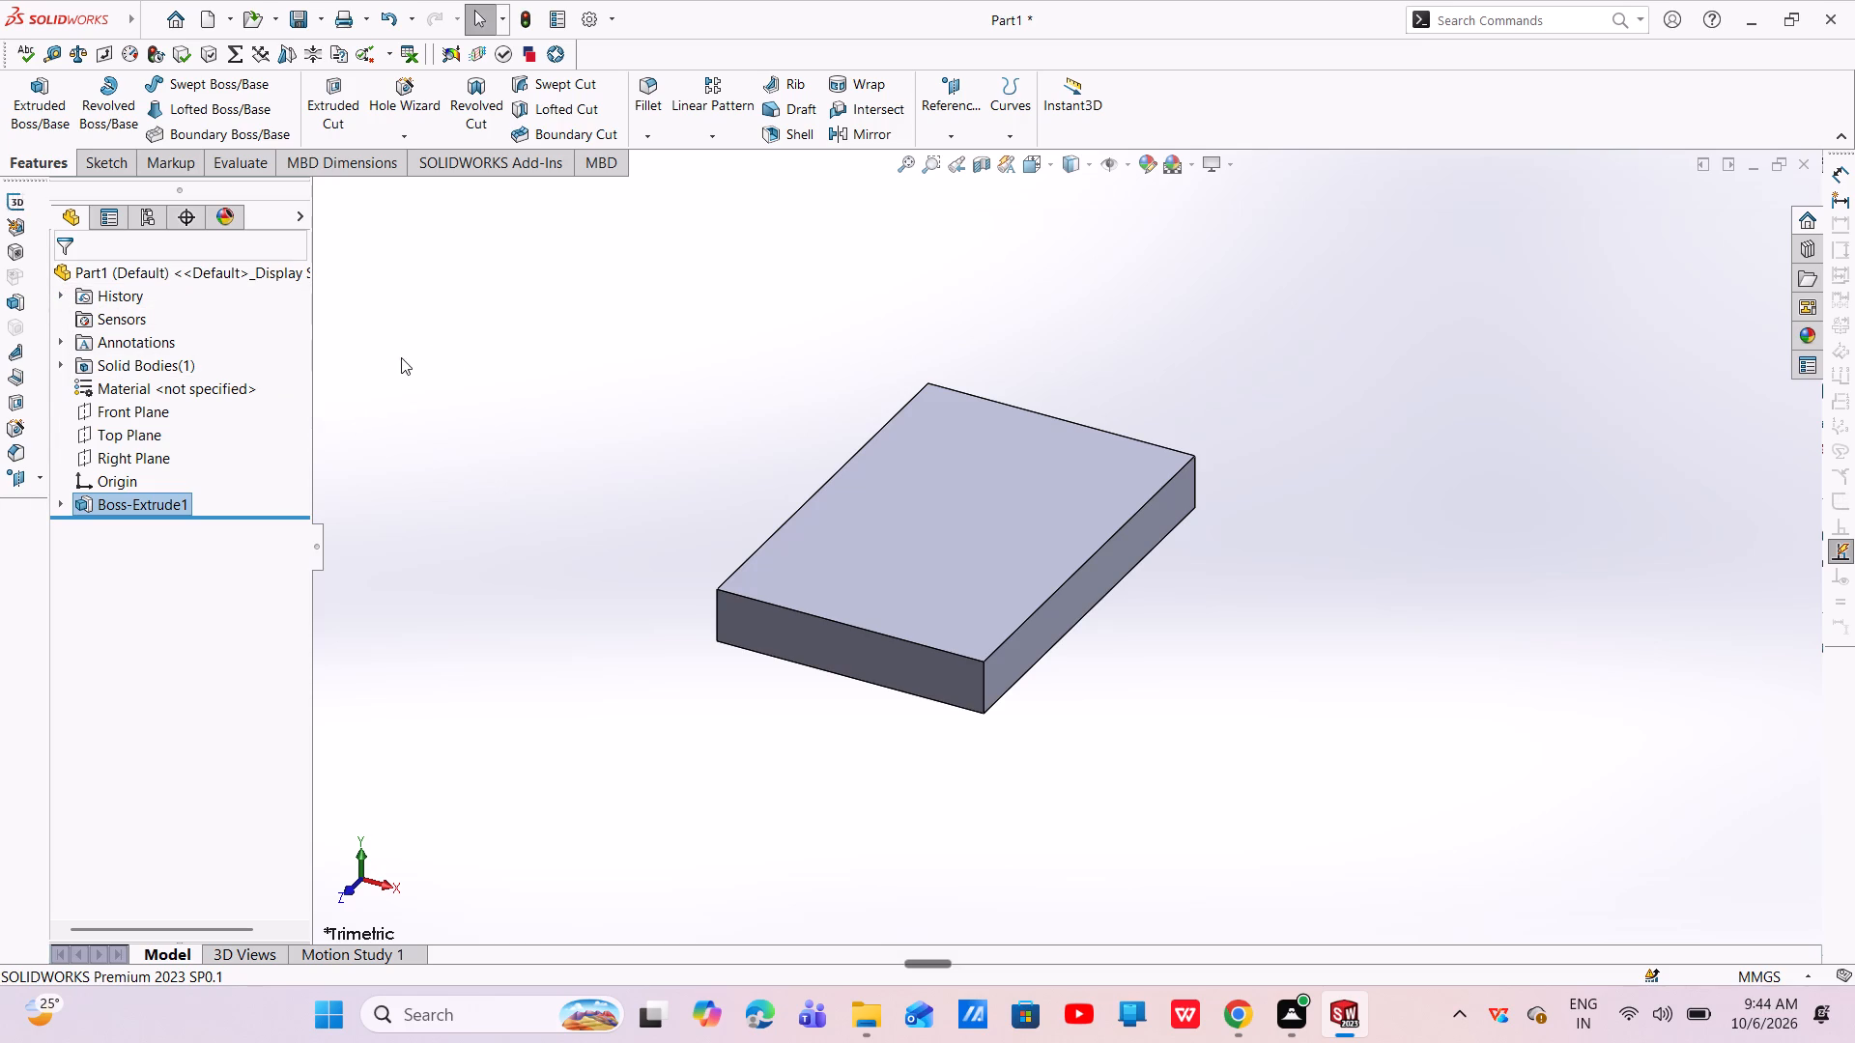
Start a sketch on the plate's upper face and draw a vertical line about 6 mm inward from the midpoint of the front short edge.
{"action": "left_click", "coordinate": [906, 522]}
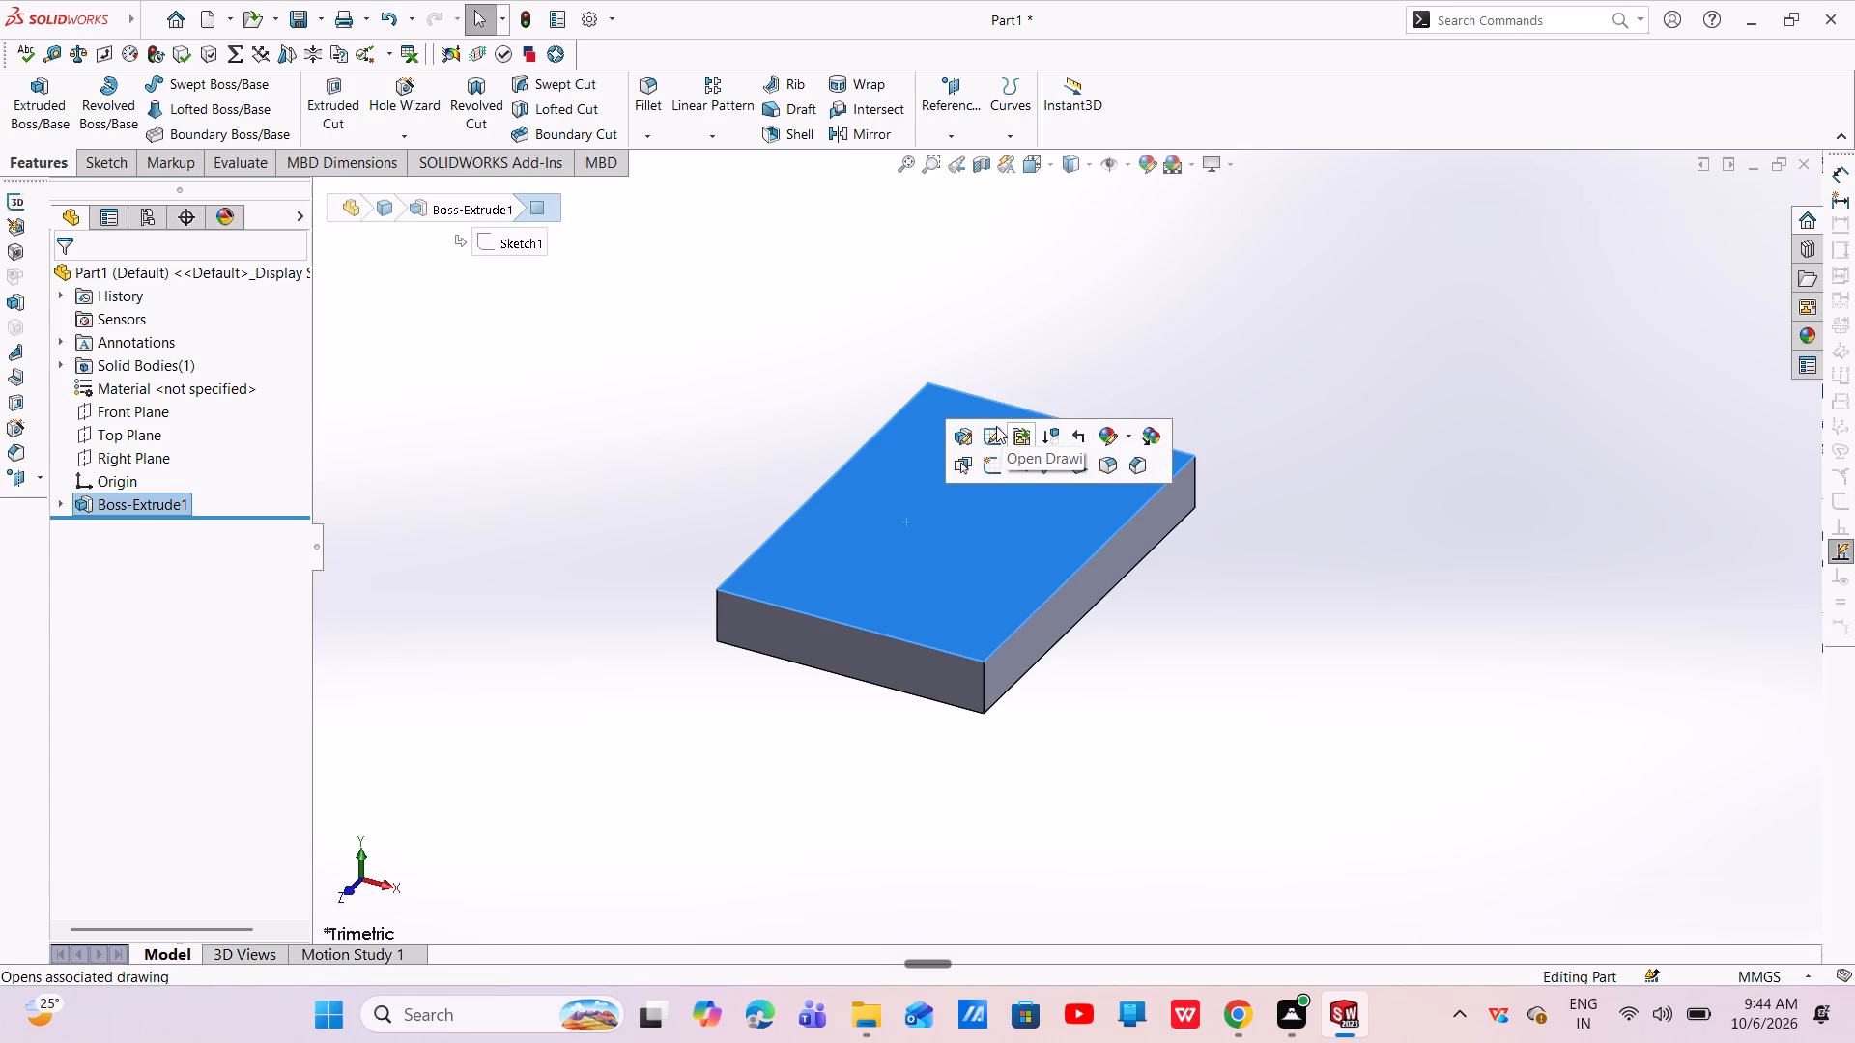
{"action": "left_click", "coordinate": [926, 512]}
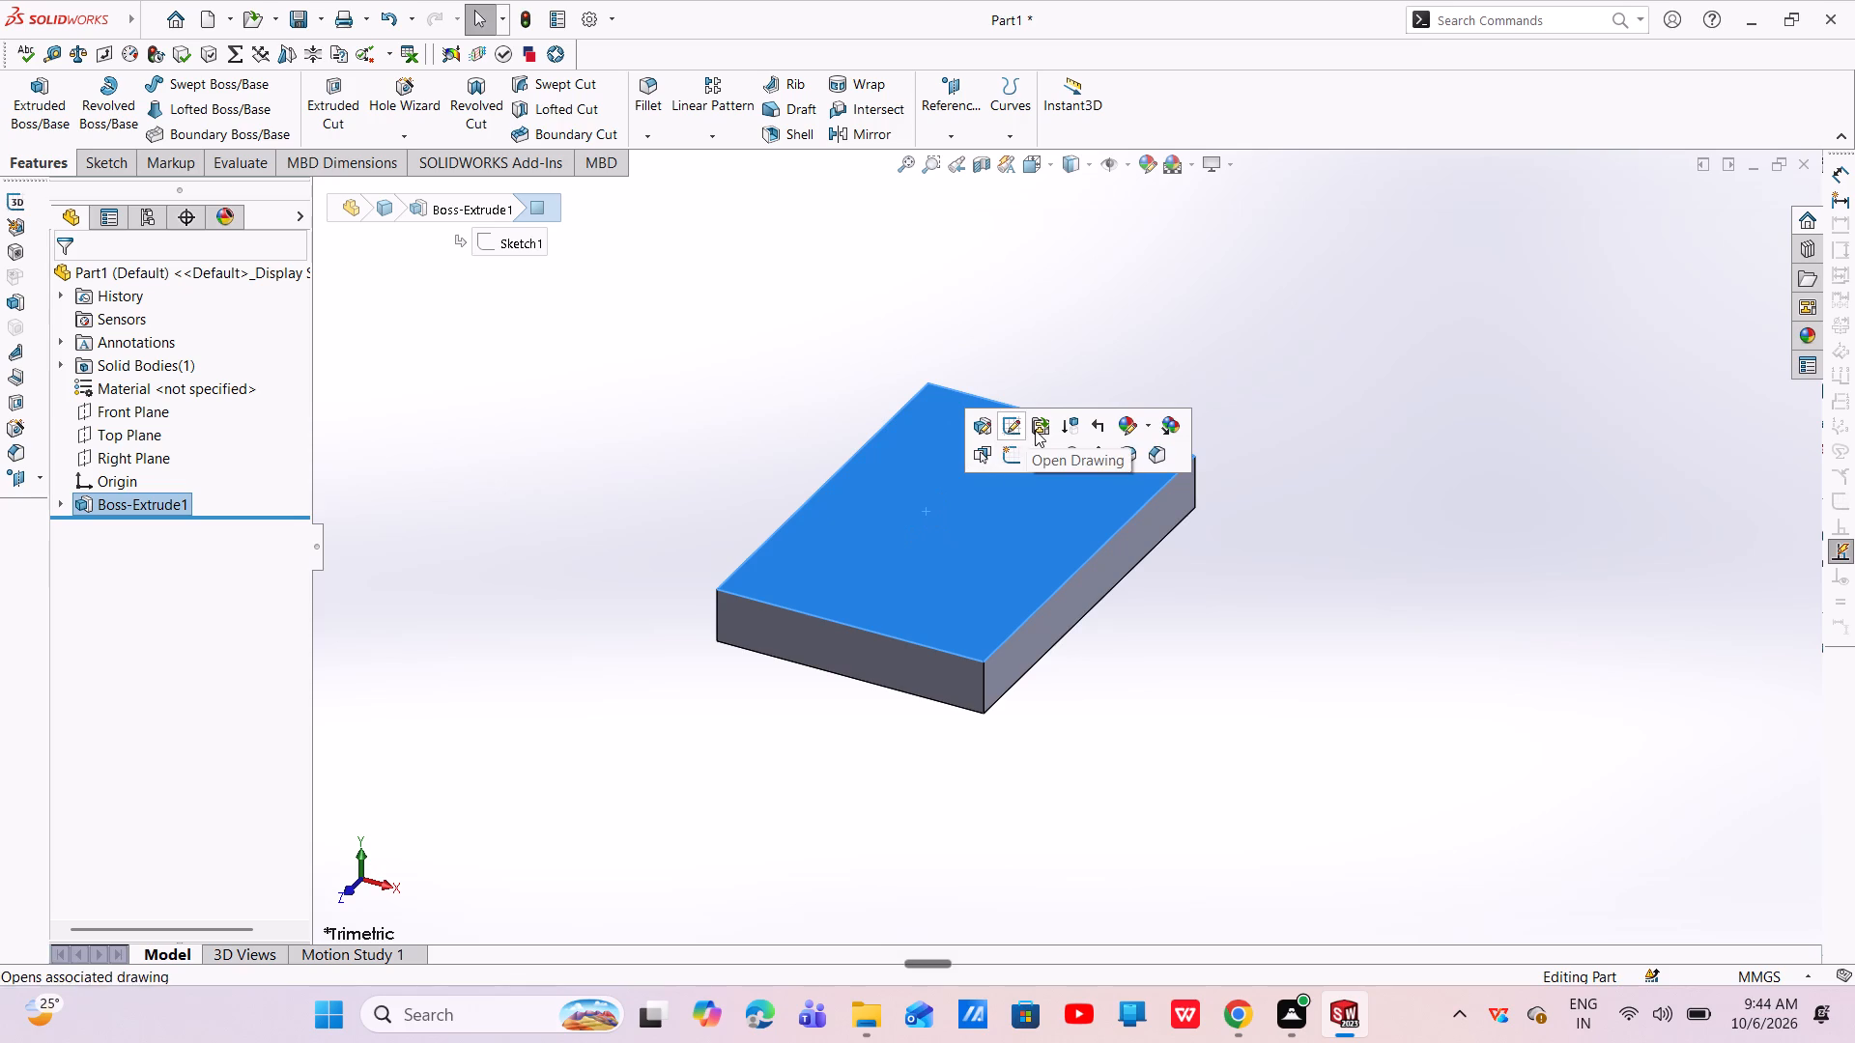
{"action": "left_click", "coordinate": [1013, 452]}
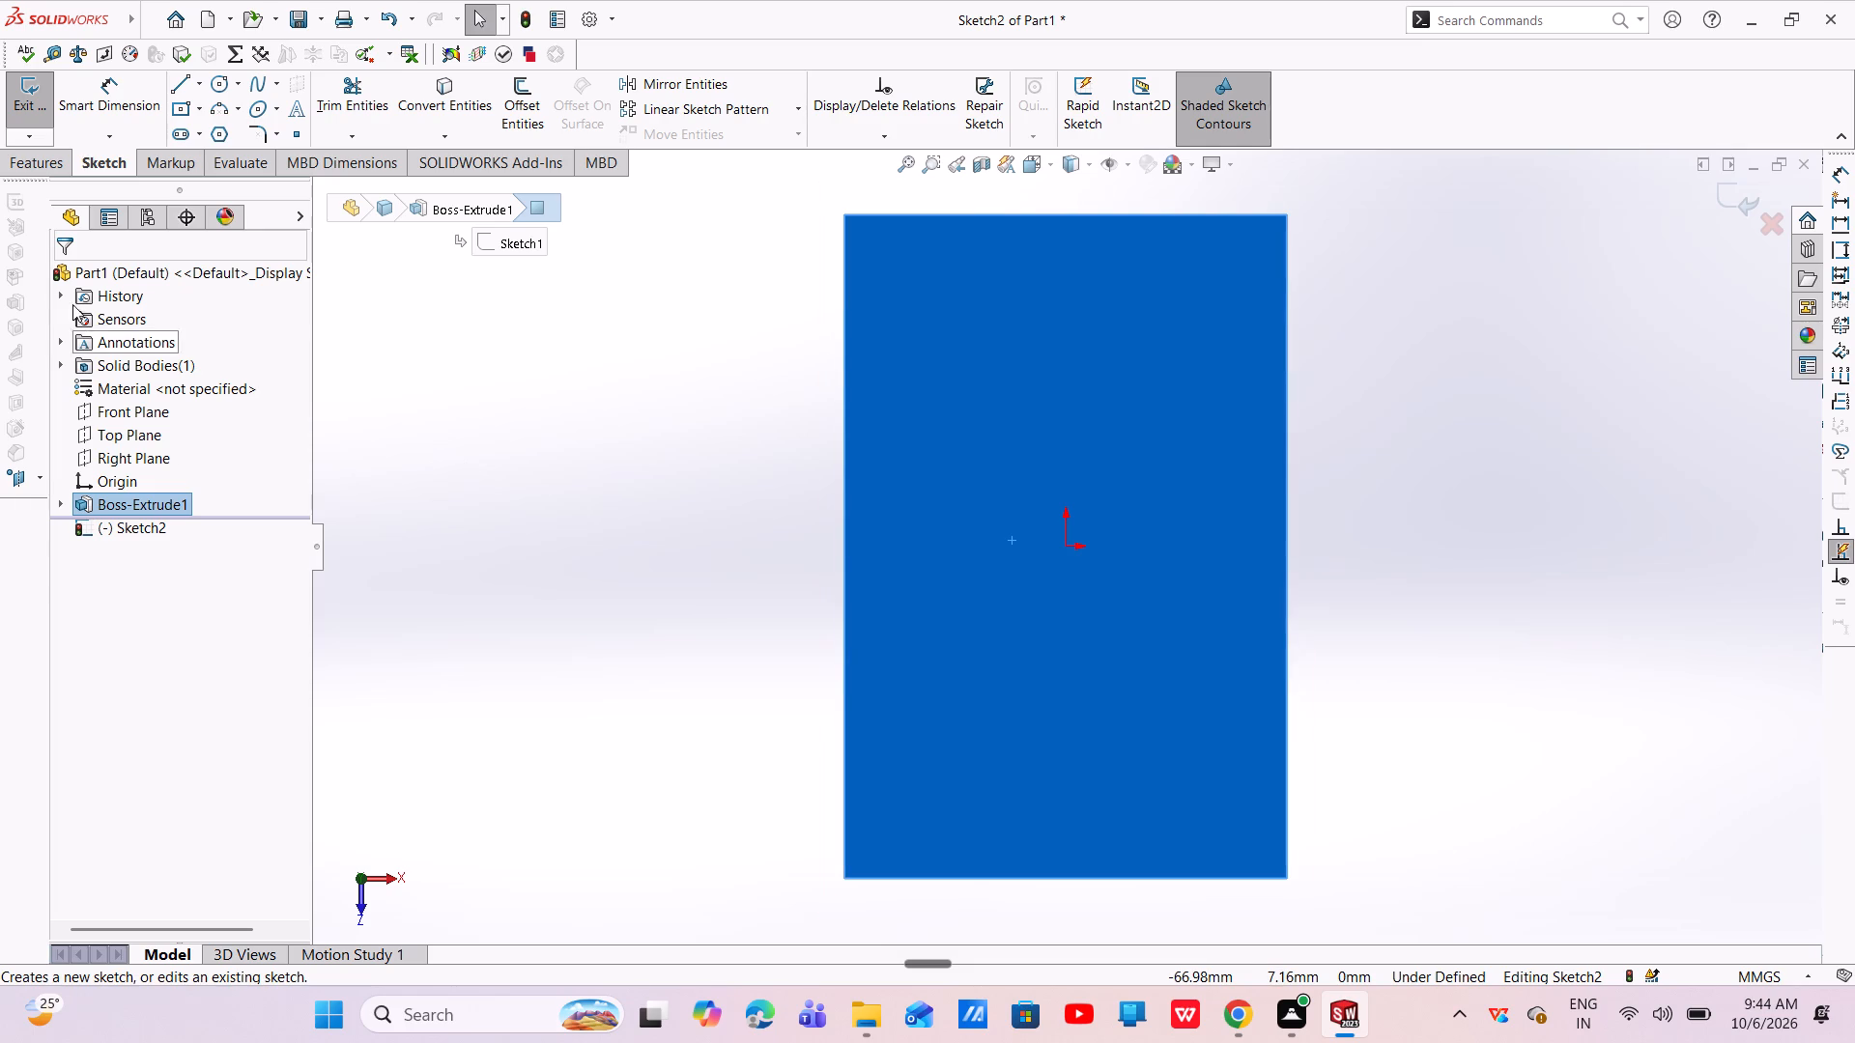
{"action": "left_click", "coordinate": [174, 88]}
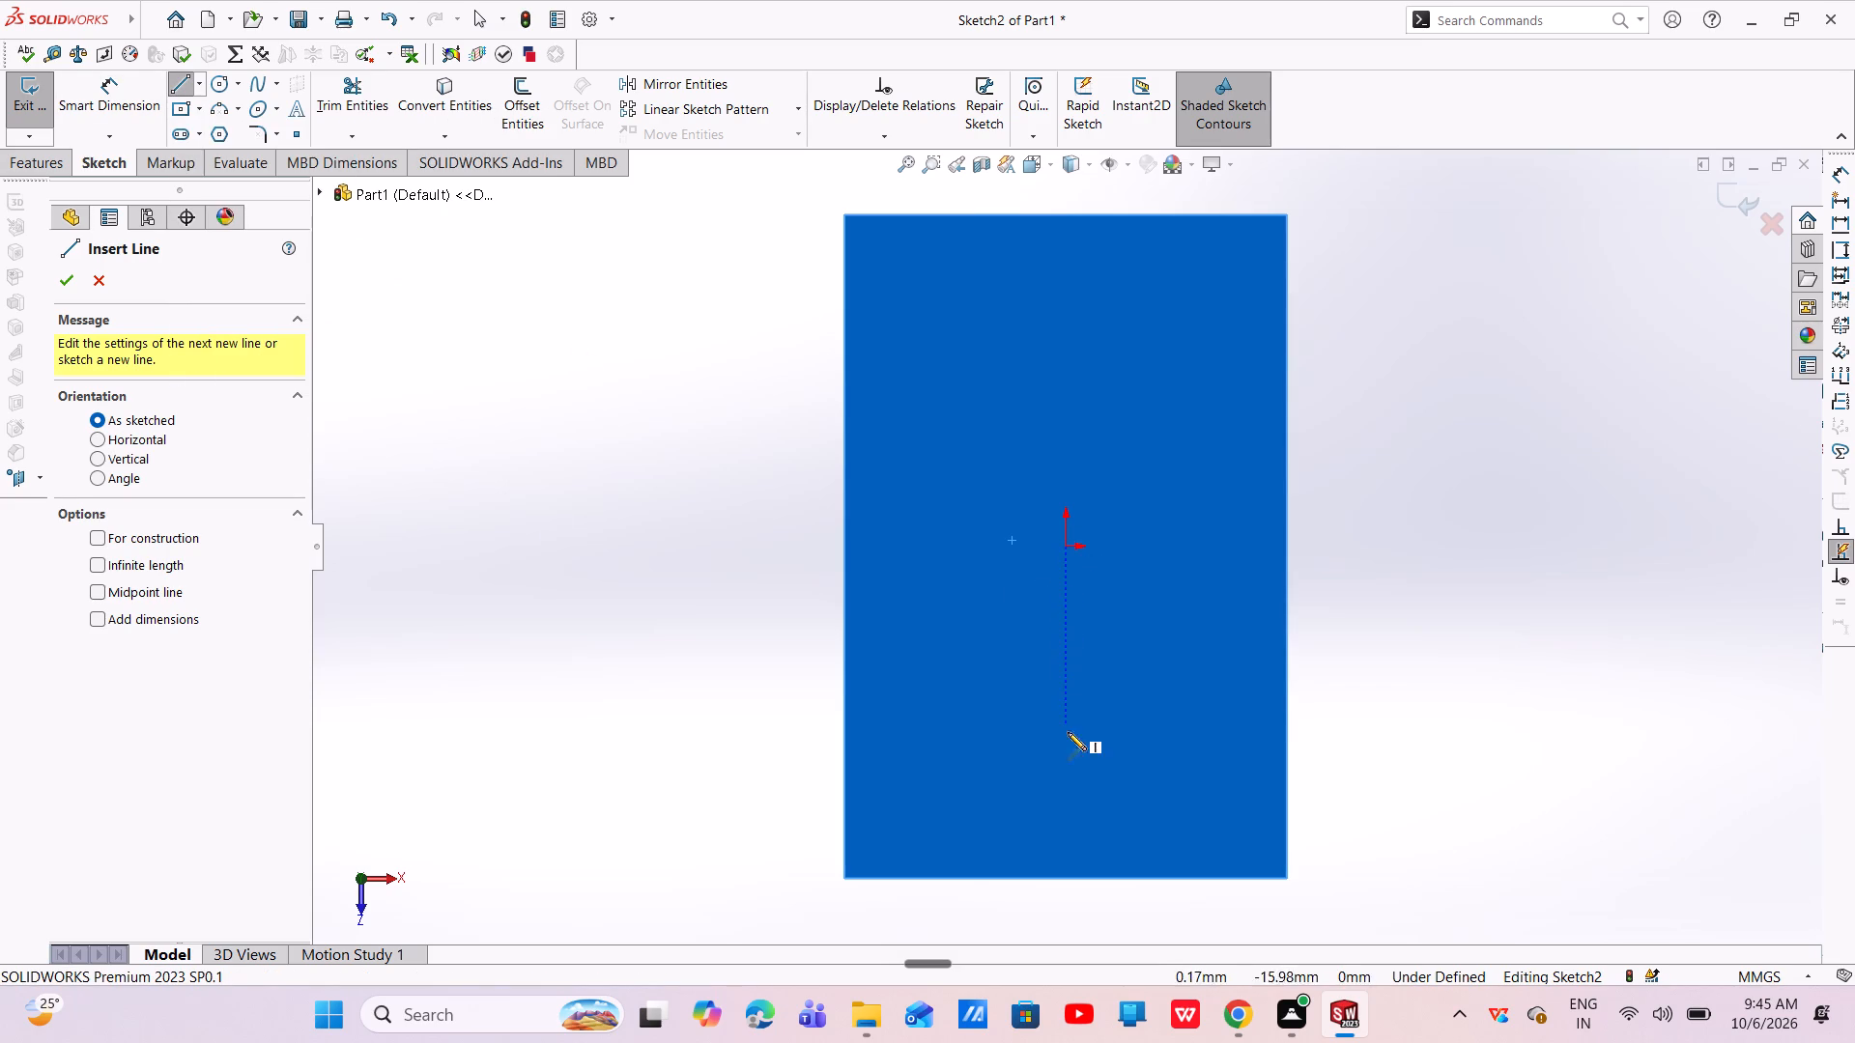
{"action": "left_click", "coordinate": [1066, 878]}
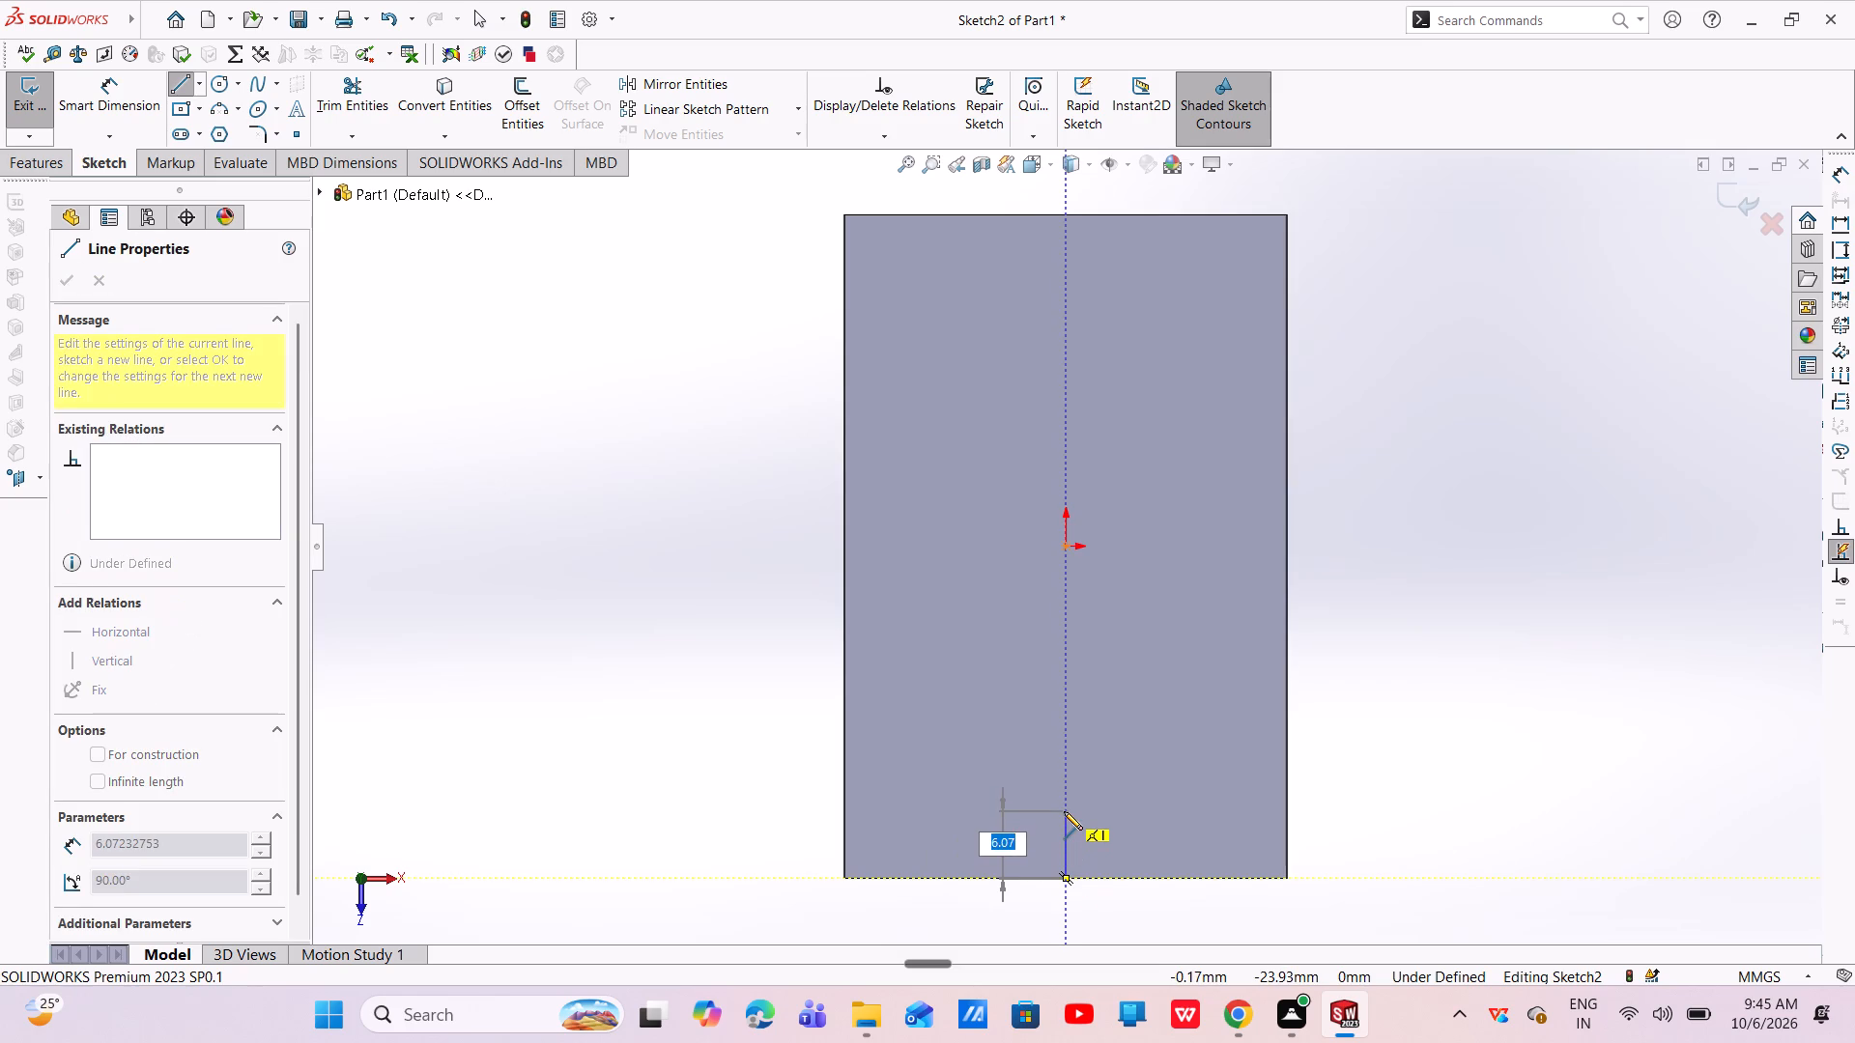
{"action": "left_click", "coordinate": [1064, 811]}
{"action": "key", "text": "Escape"}
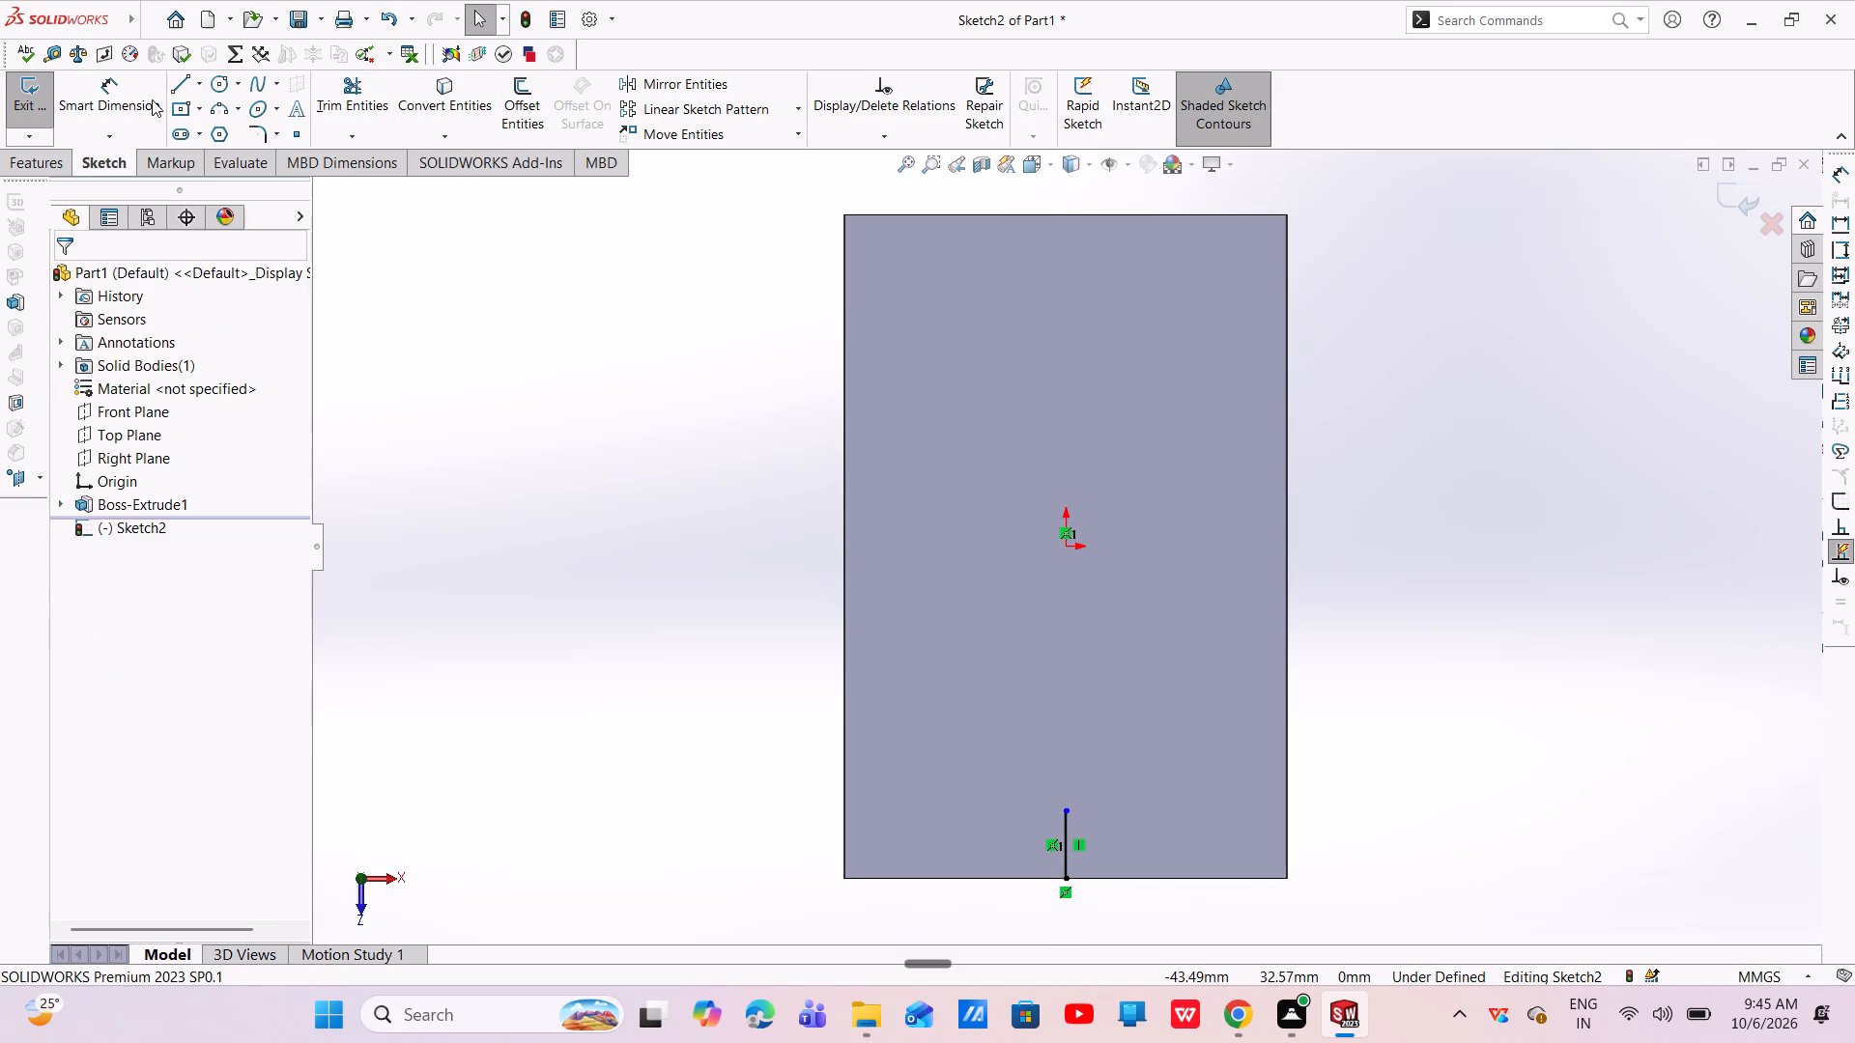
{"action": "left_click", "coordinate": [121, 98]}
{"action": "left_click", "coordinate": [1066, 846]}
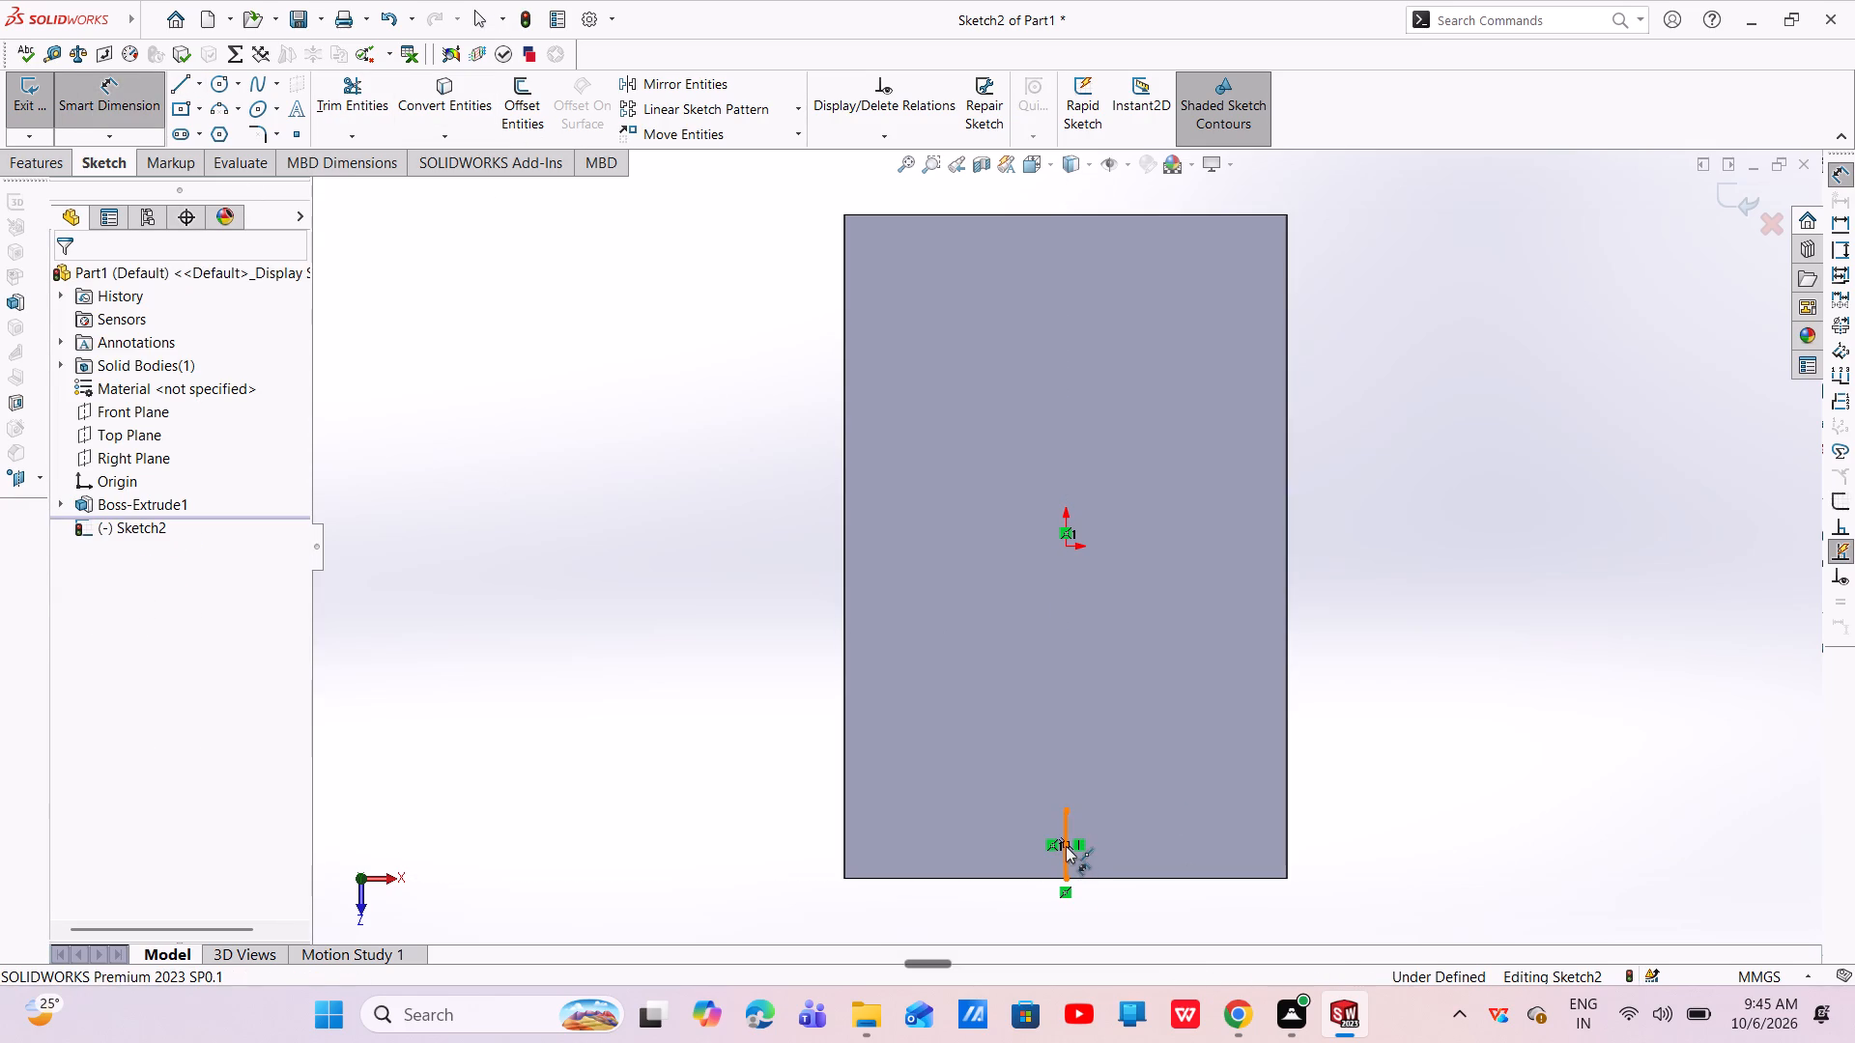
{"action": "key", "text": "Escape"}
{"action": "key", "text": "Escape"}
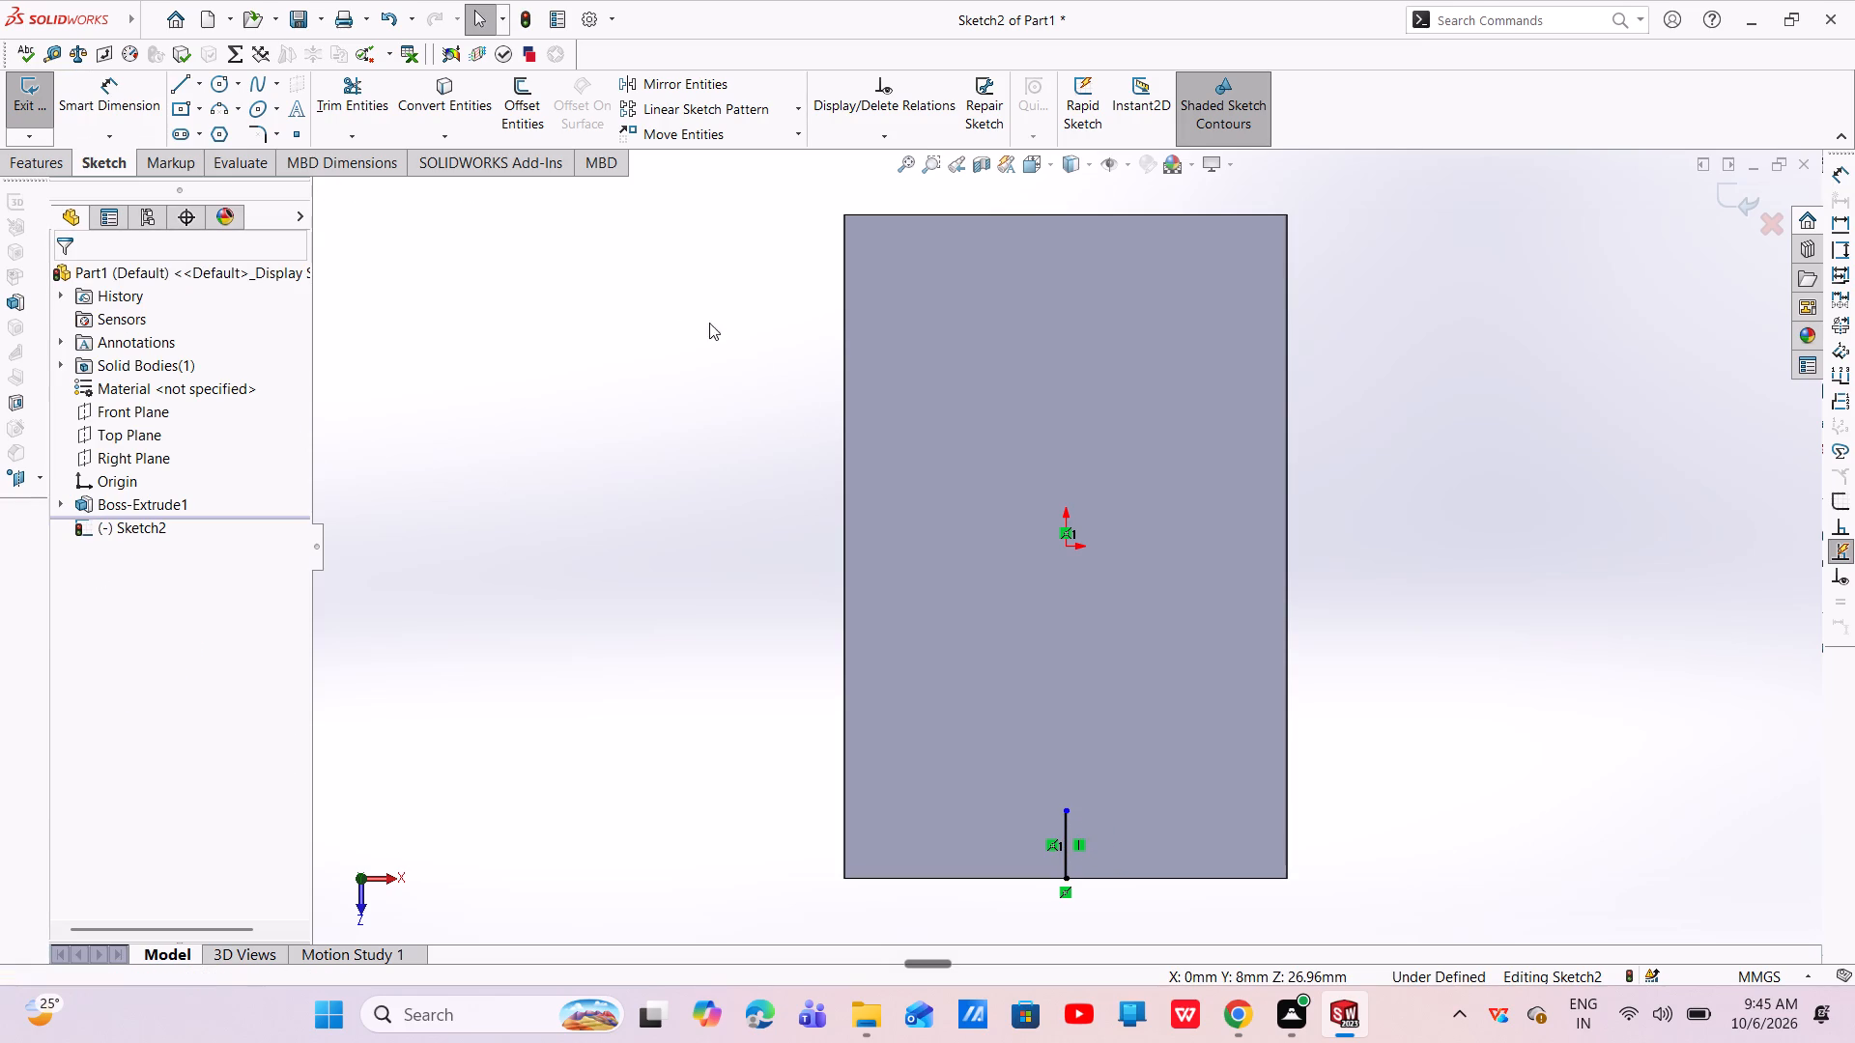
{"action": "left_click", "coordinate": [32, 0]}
Dimension the vertical line at the middle of the plate's front edge to 5 mm.
{"action": "left_click", "coordinate": [131, 111]}
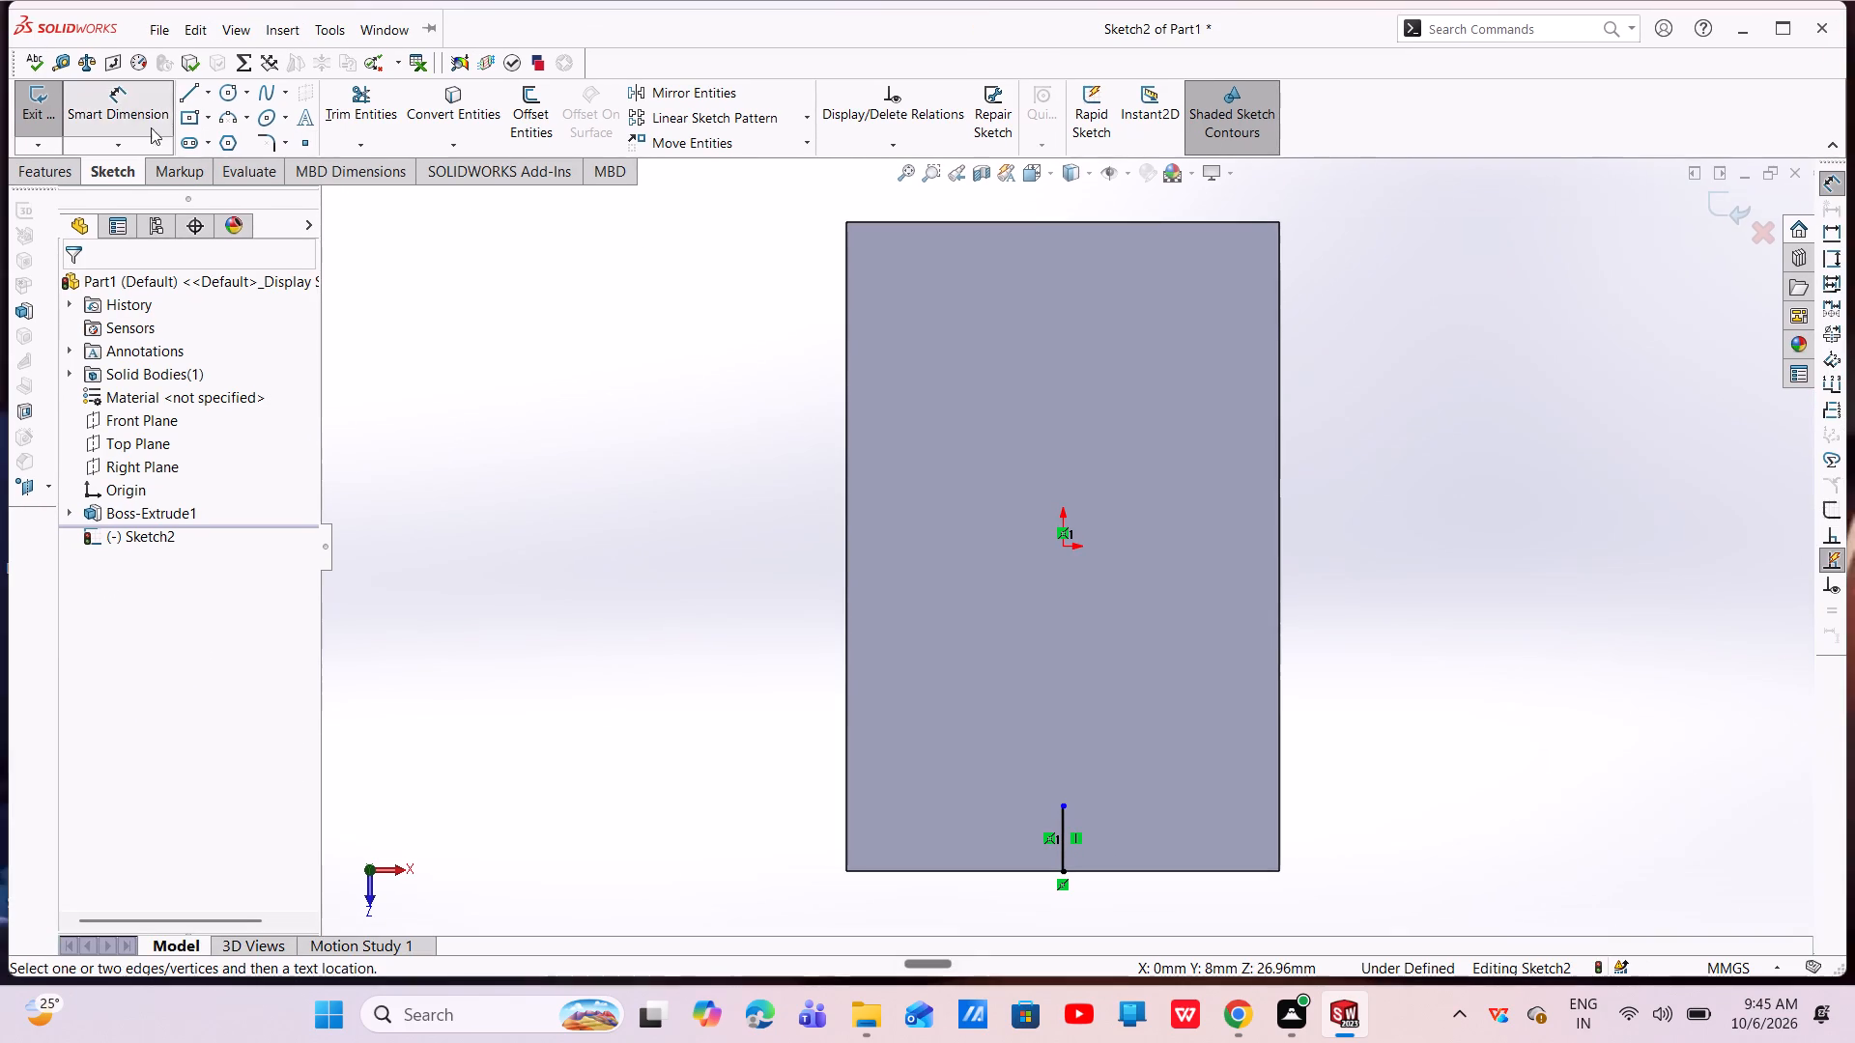
{"action": "left_click", "coordinate": [1063, 817]}
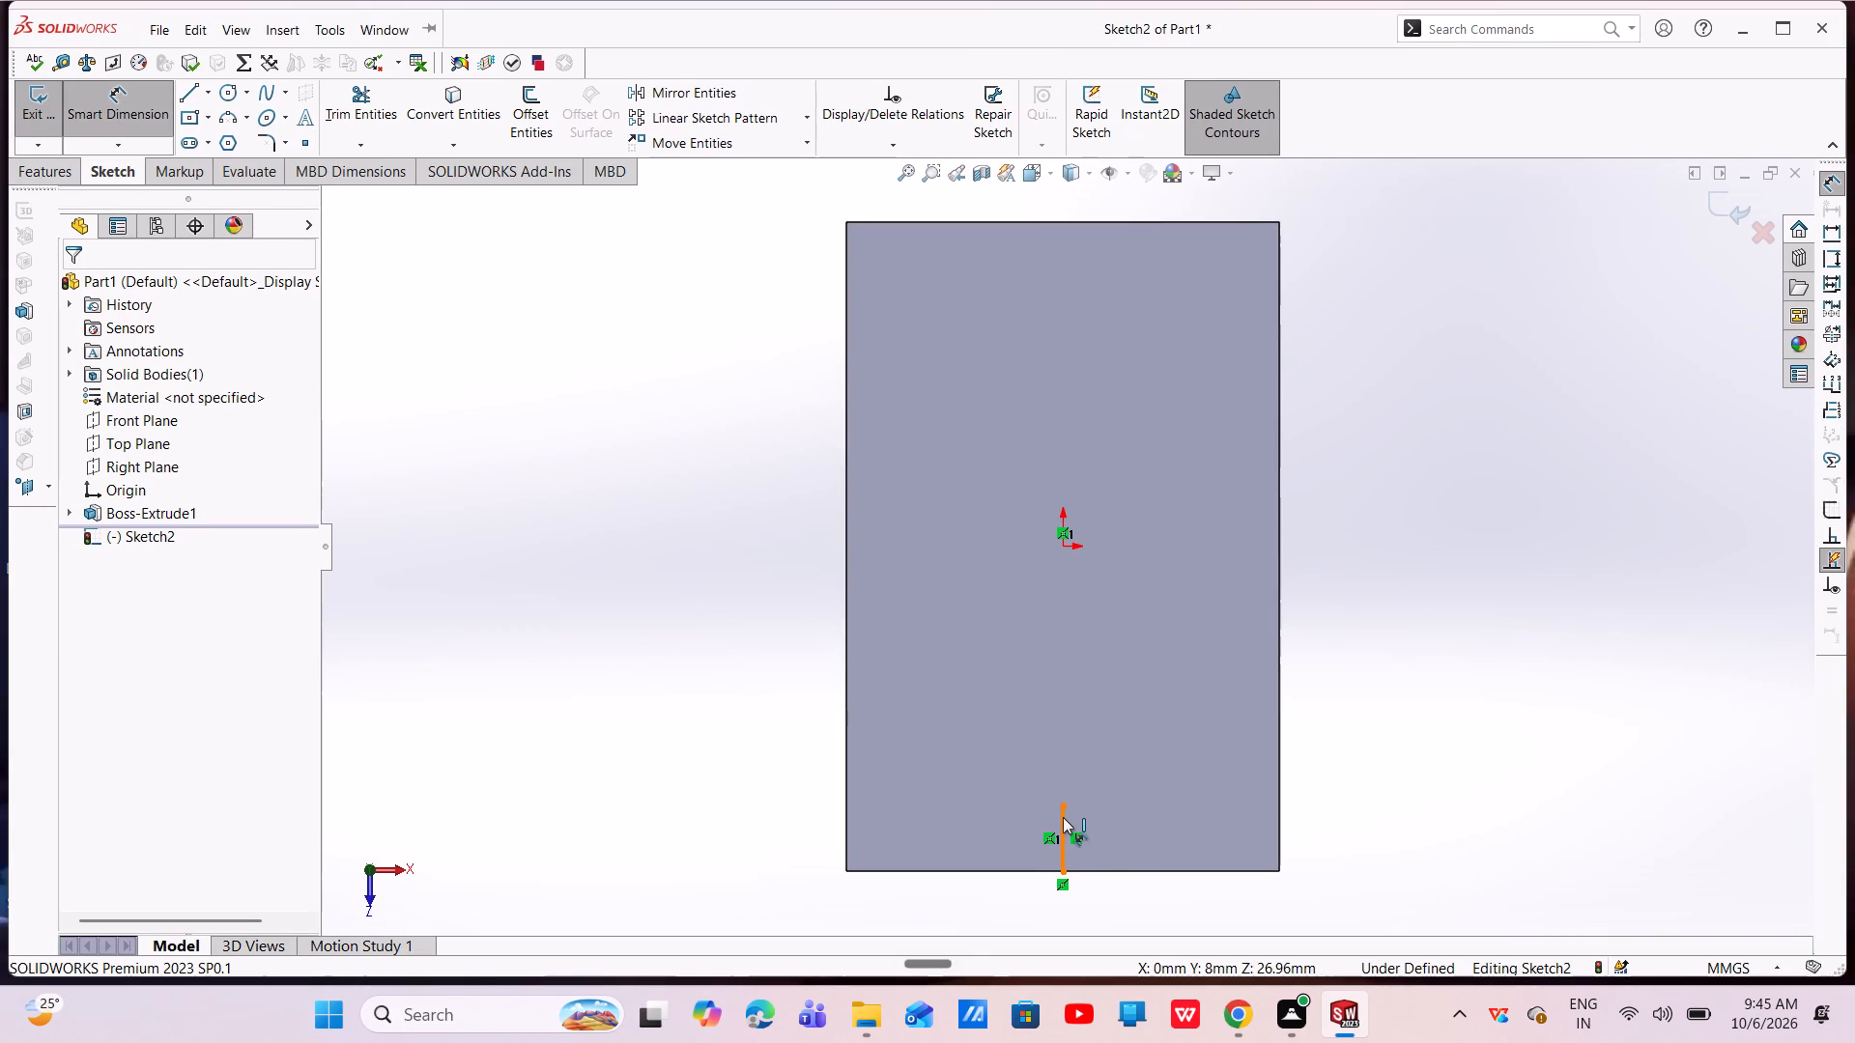
{"action": "left_click", "coordinate": [1111, 819]}
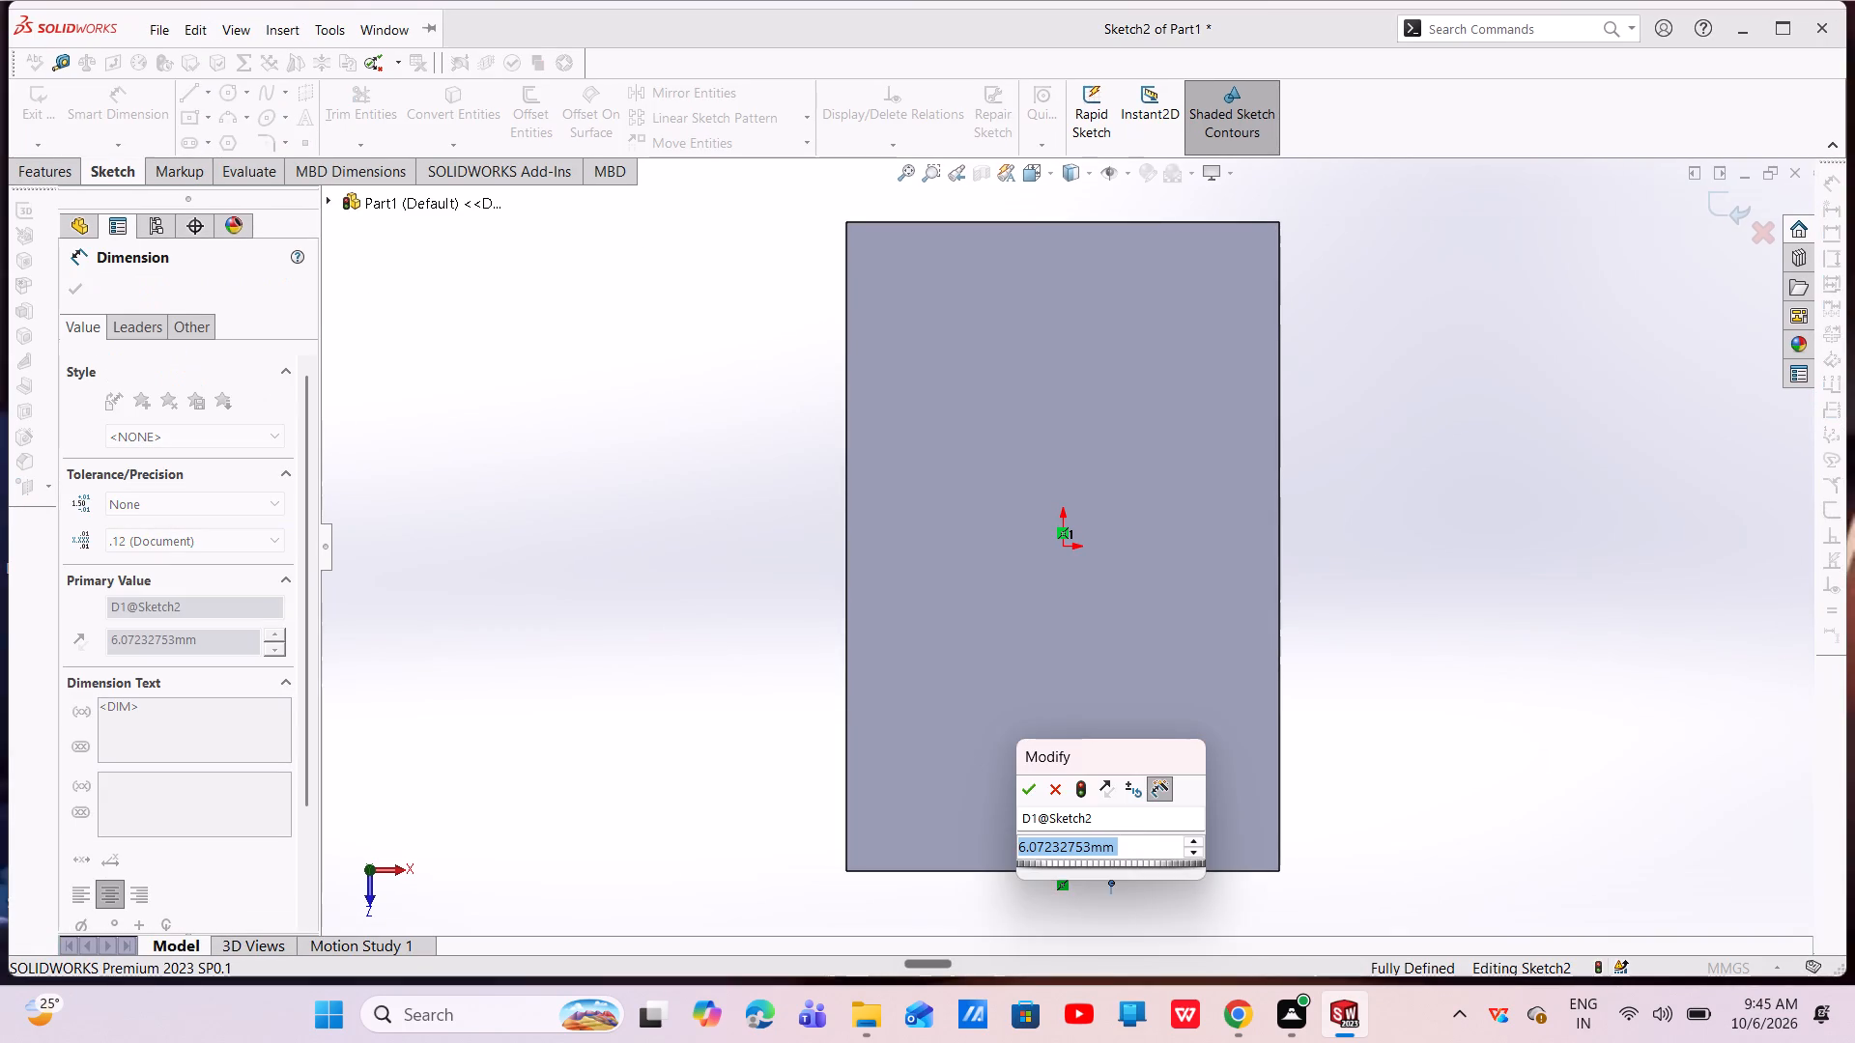
{"action": "key", "text": "BackSpace"}
{"action": "key", "text": "5"}
{"action": "key", "text": "Return"}
{"action": "key", "text": "Escape"}
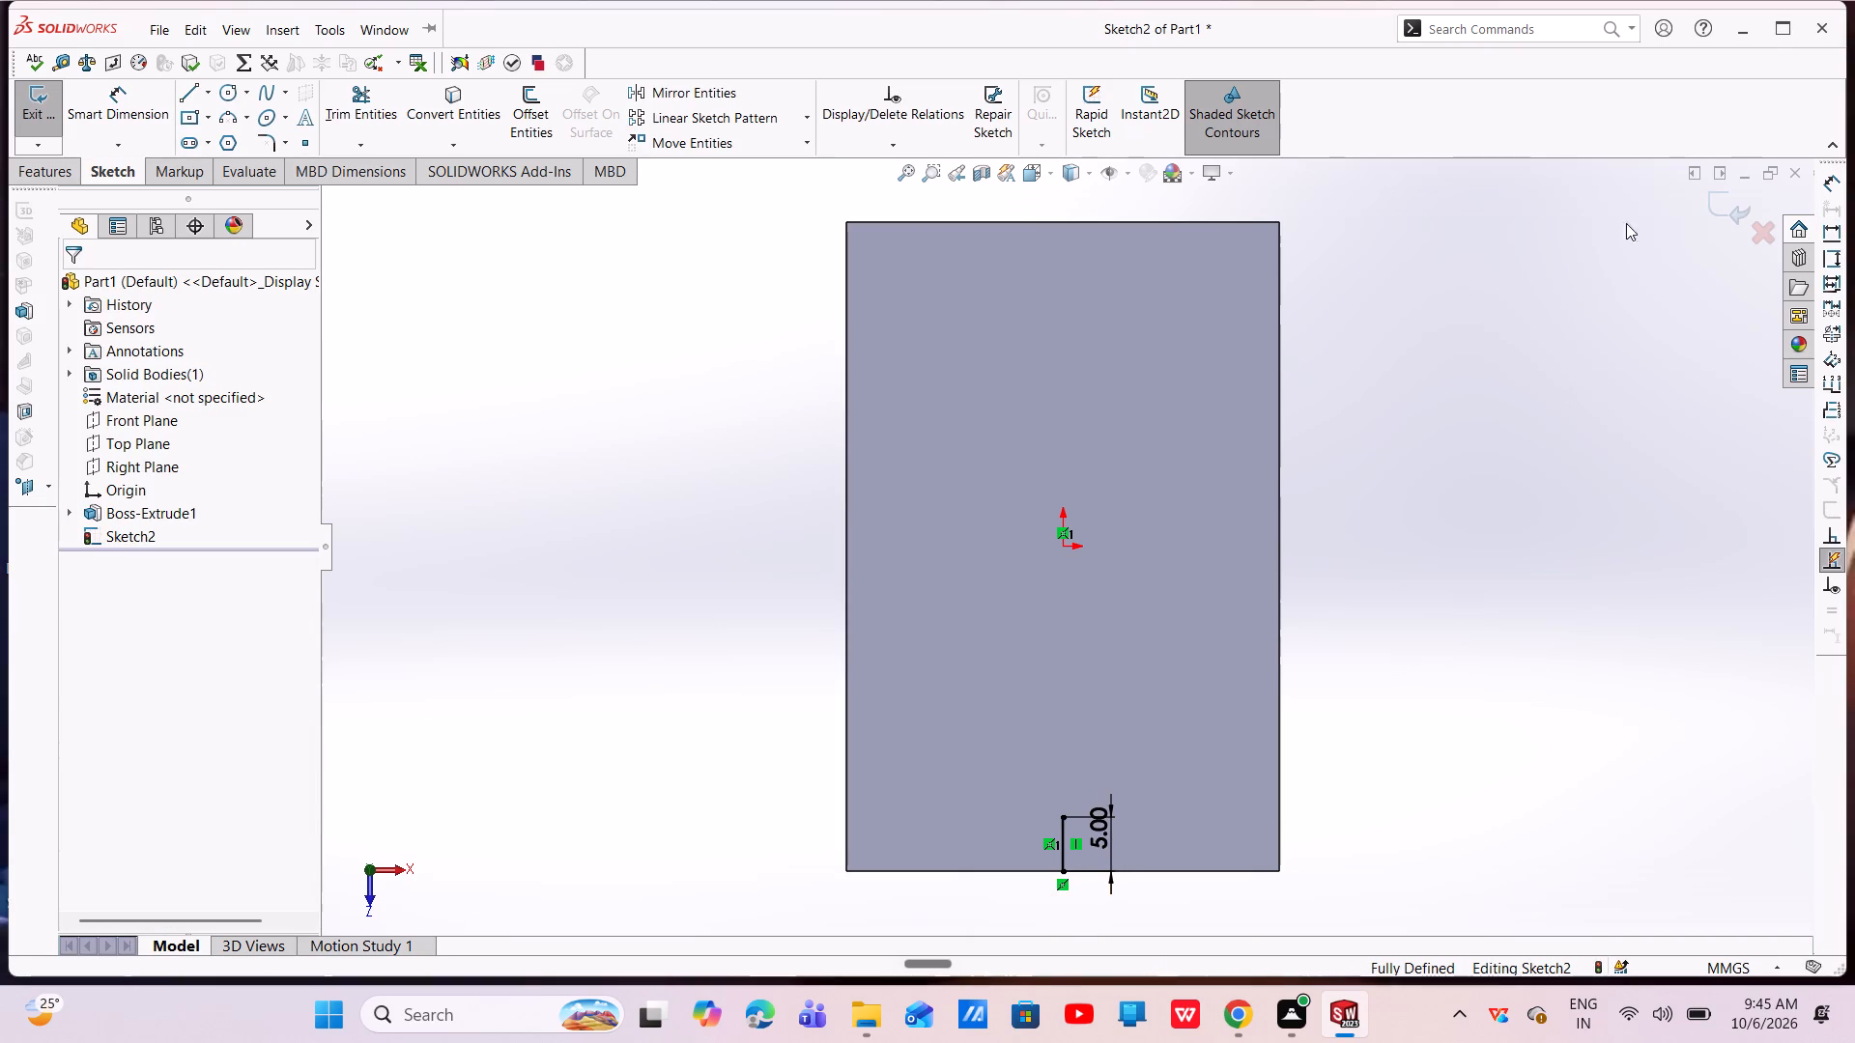
{"action": "left_click", "coordinate": [1784, 22]}
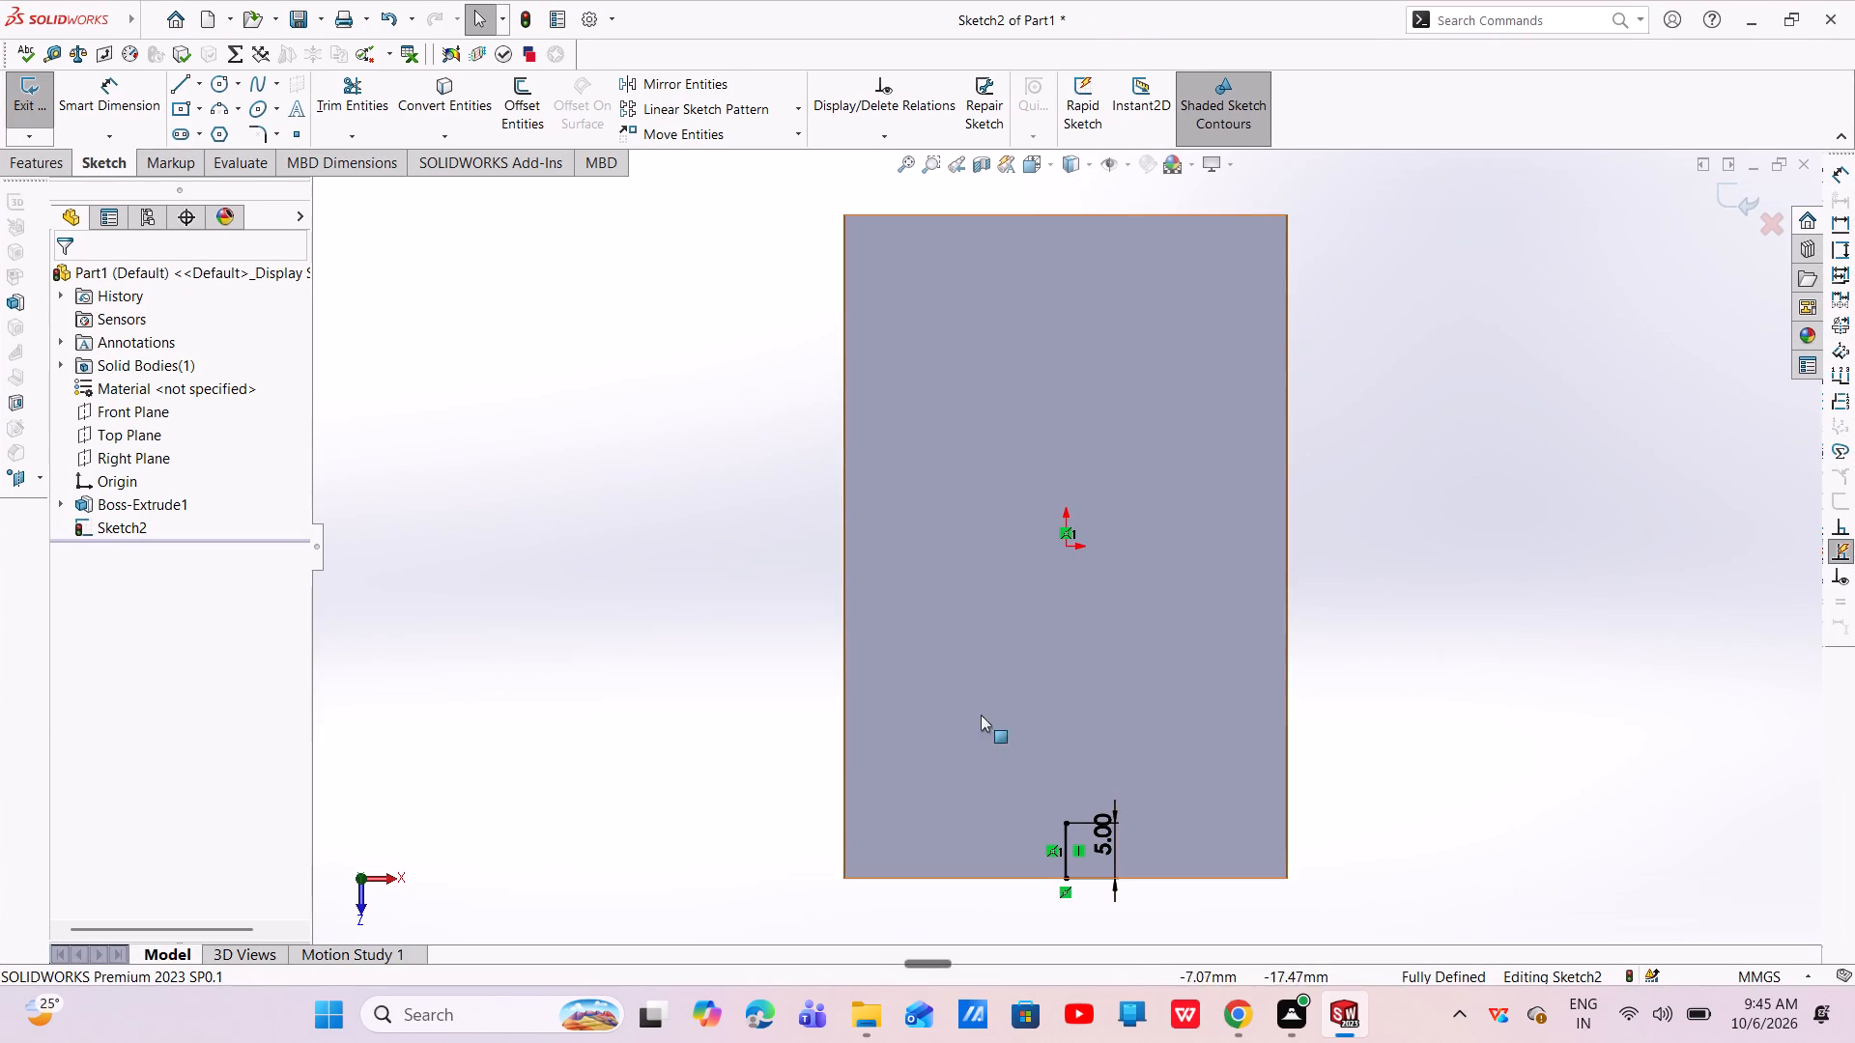
Offset the vertical line by 10 mm to each side, making two separate offsets with the second one reversed.
{"action": "left_click", "coordinate": [522, 94]}
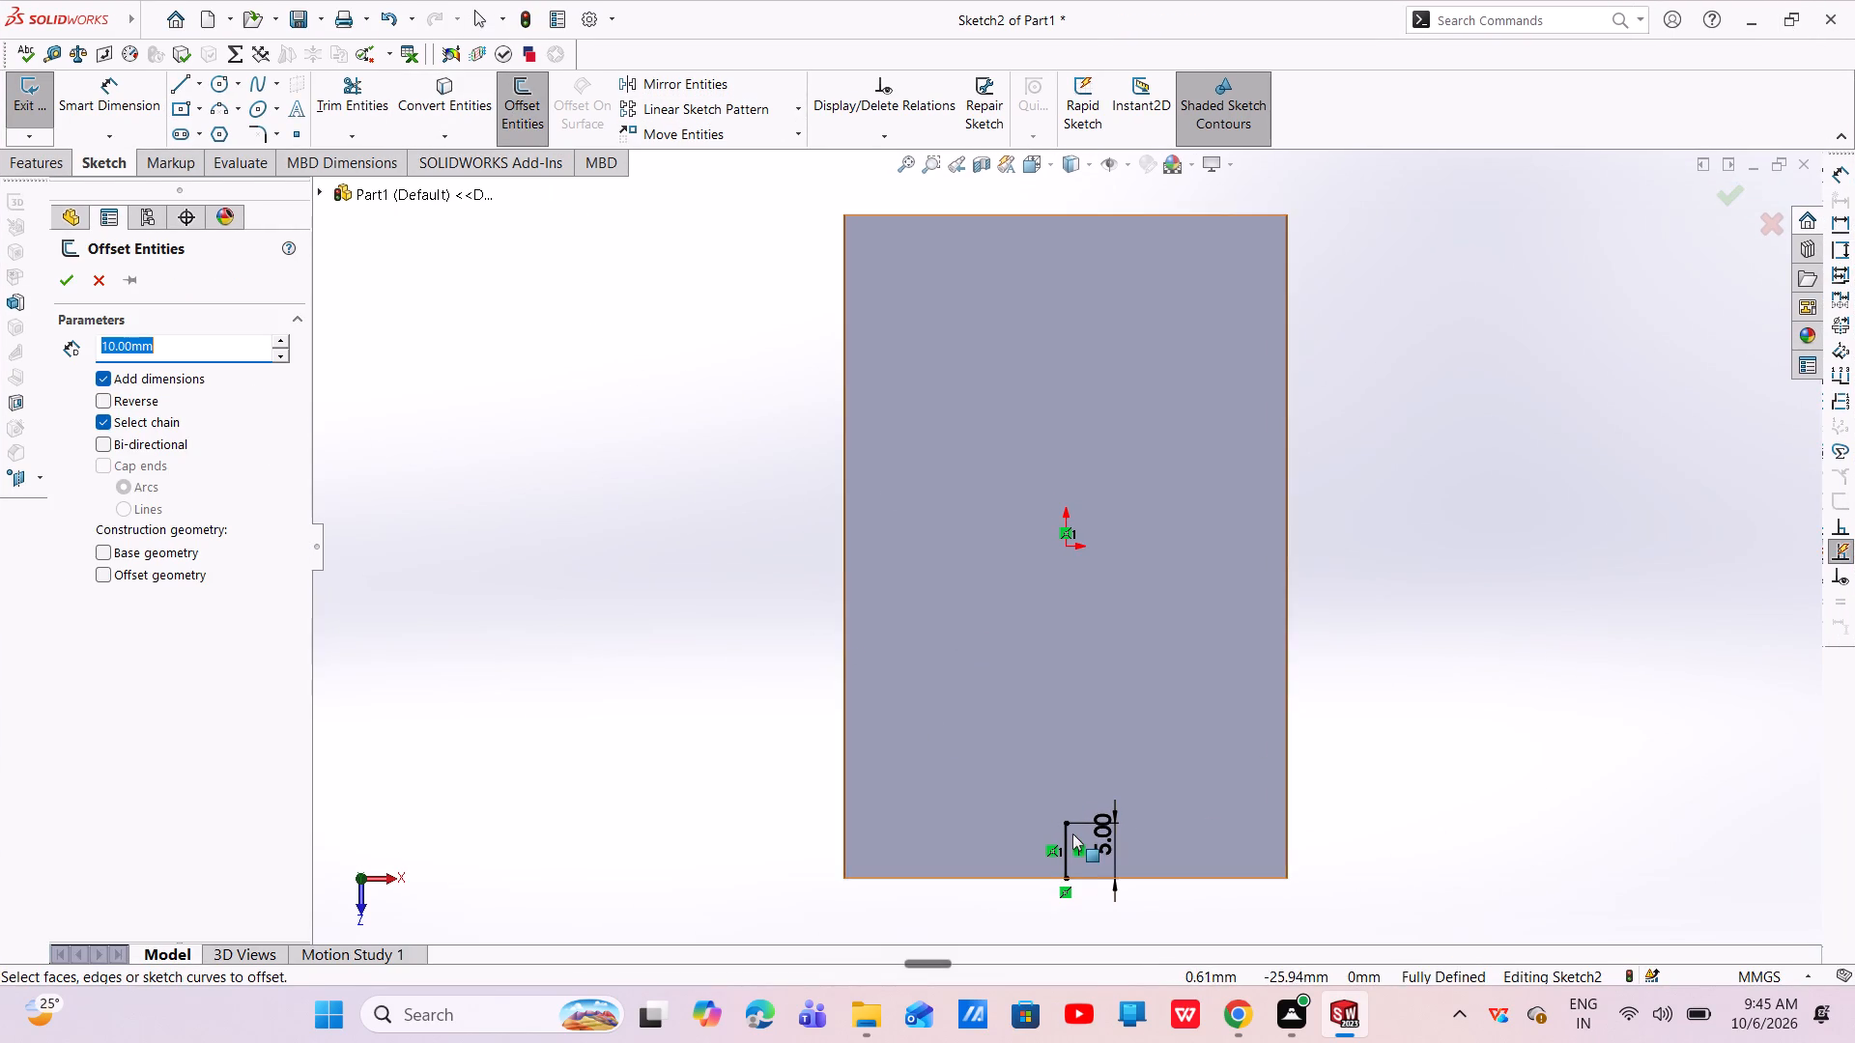
{"action": "left_click", "coordinate": [1063, 848]}
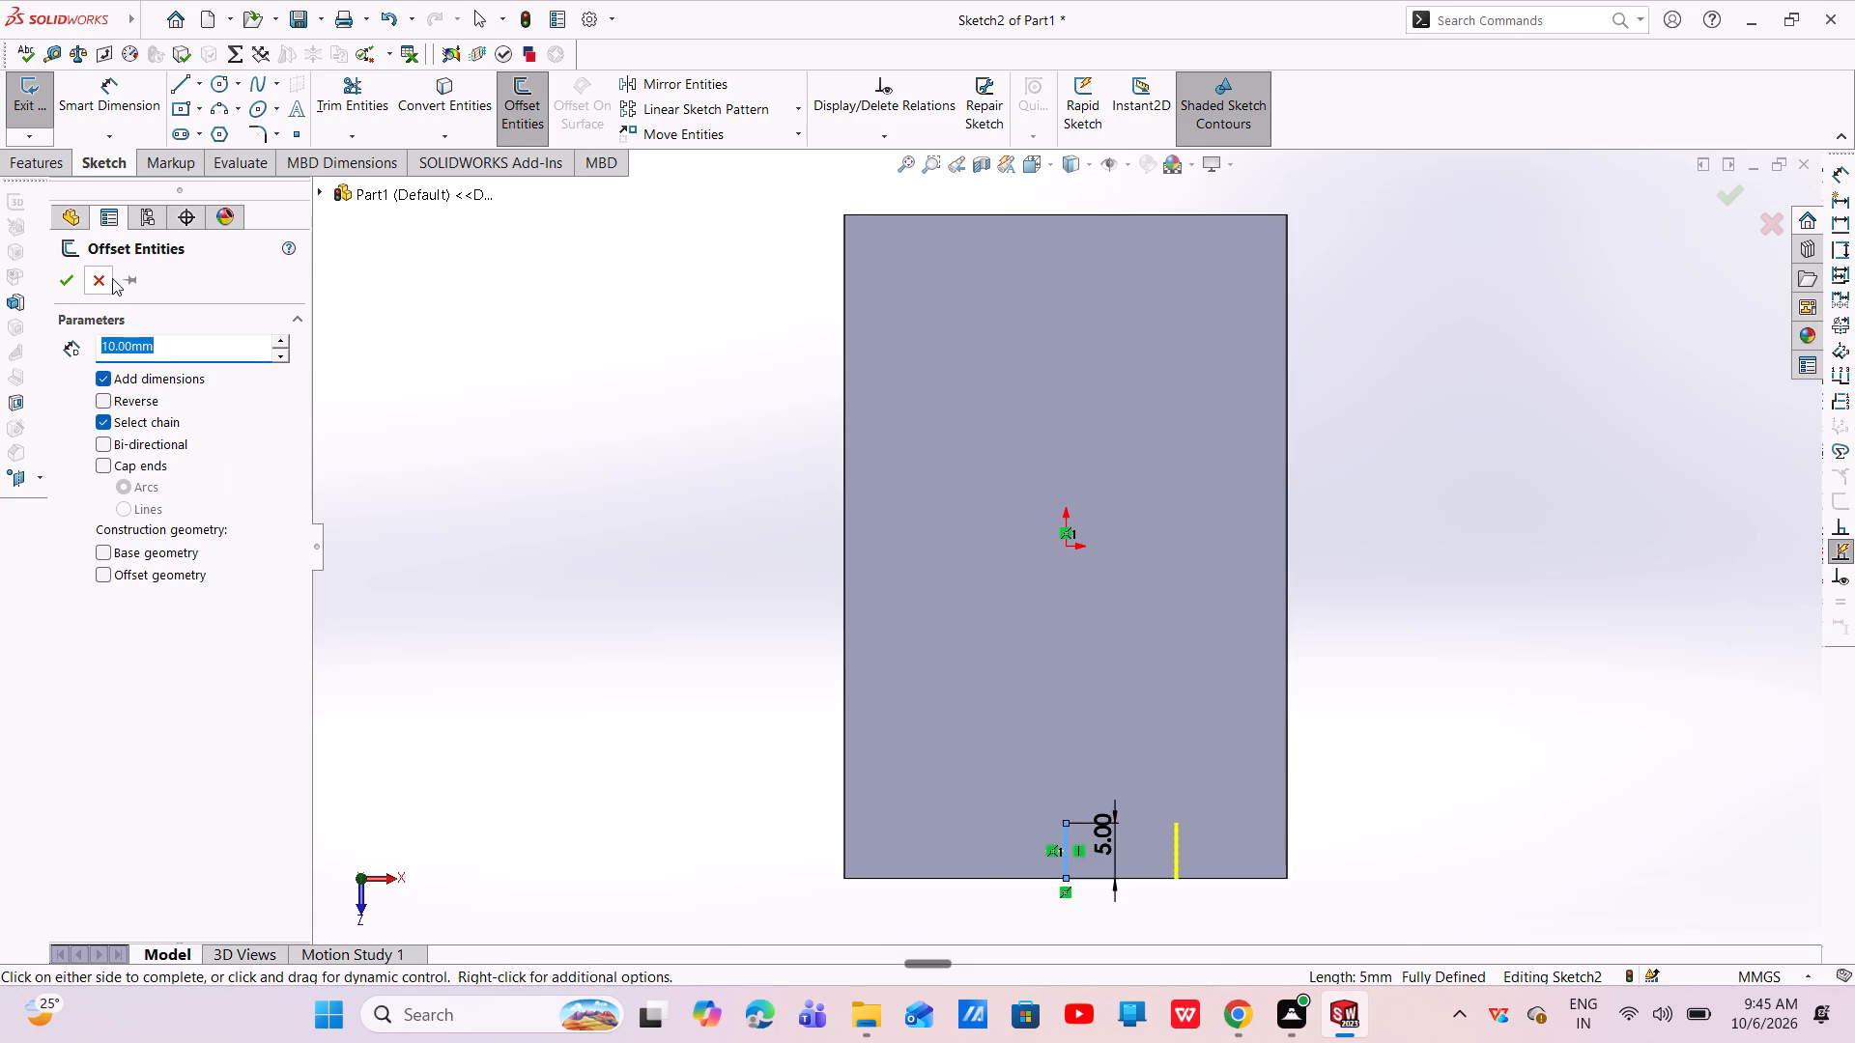
{"action": "left_click", "coordinate": [69, 281]}
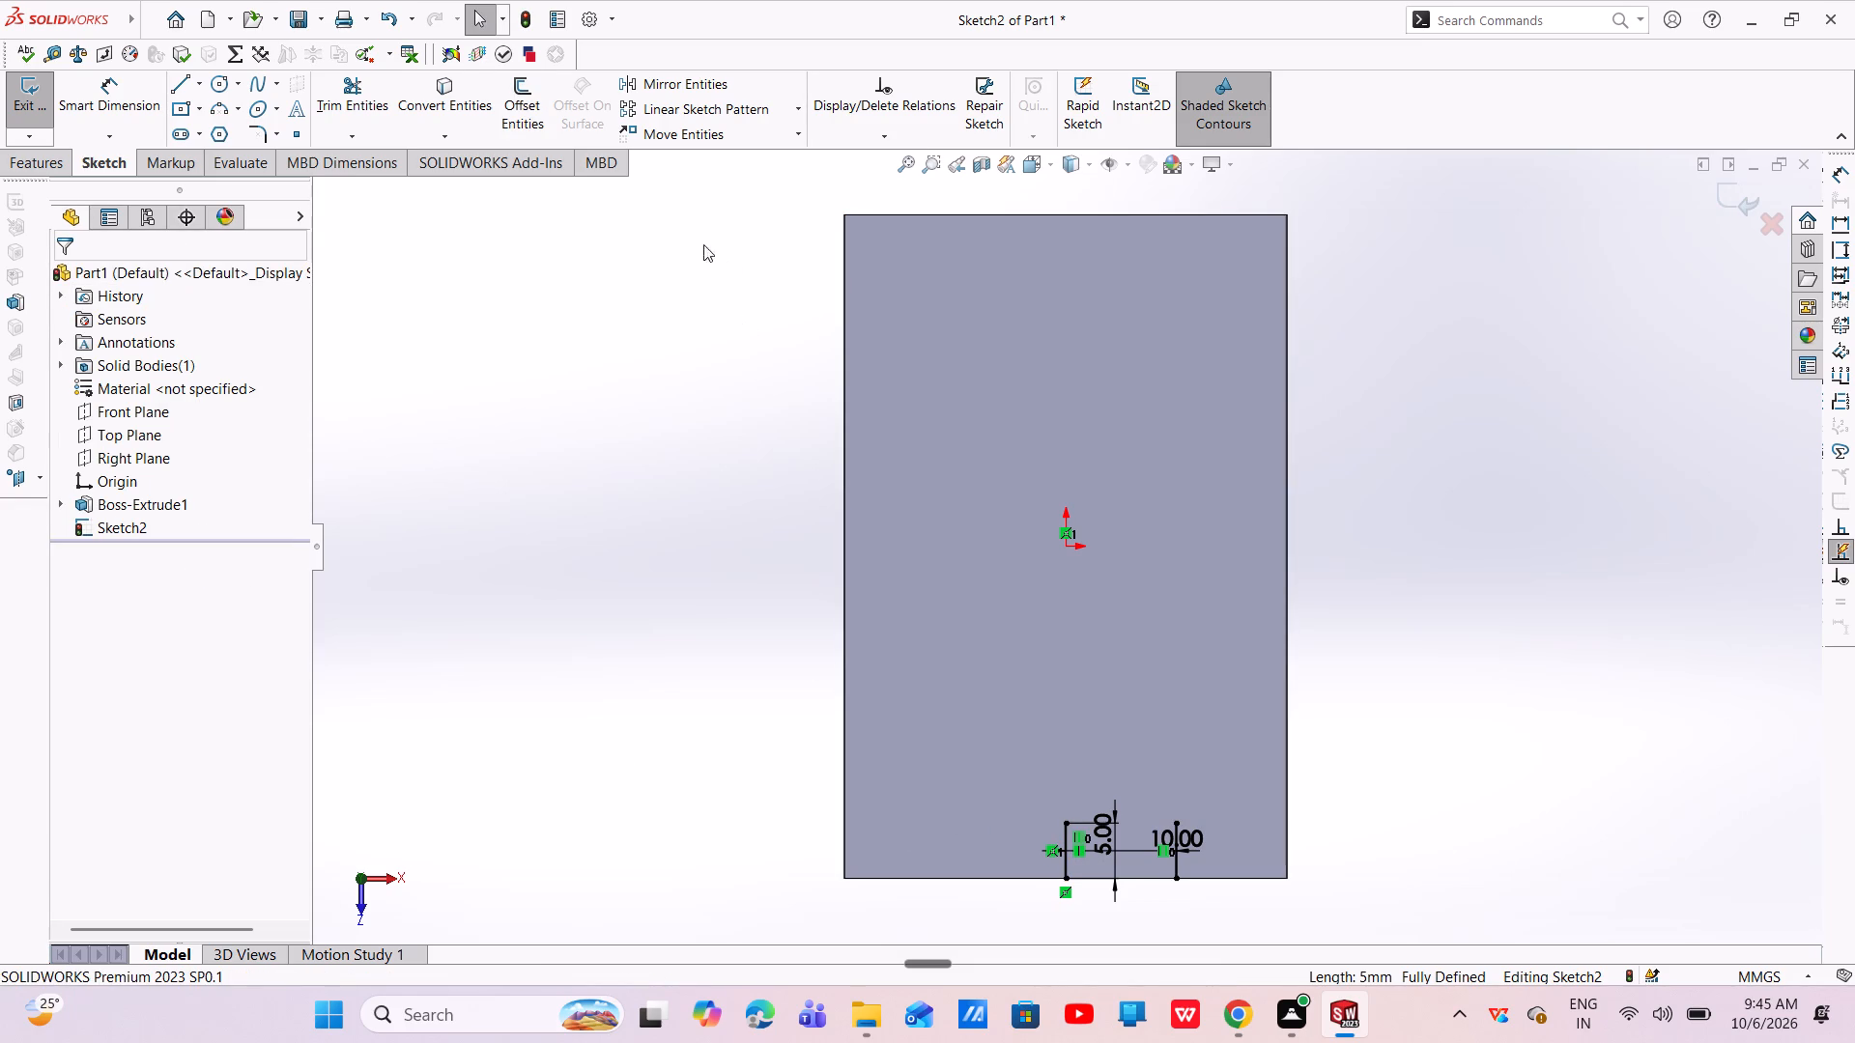
{"action": "left_click", "coordinate": [519, 99]}
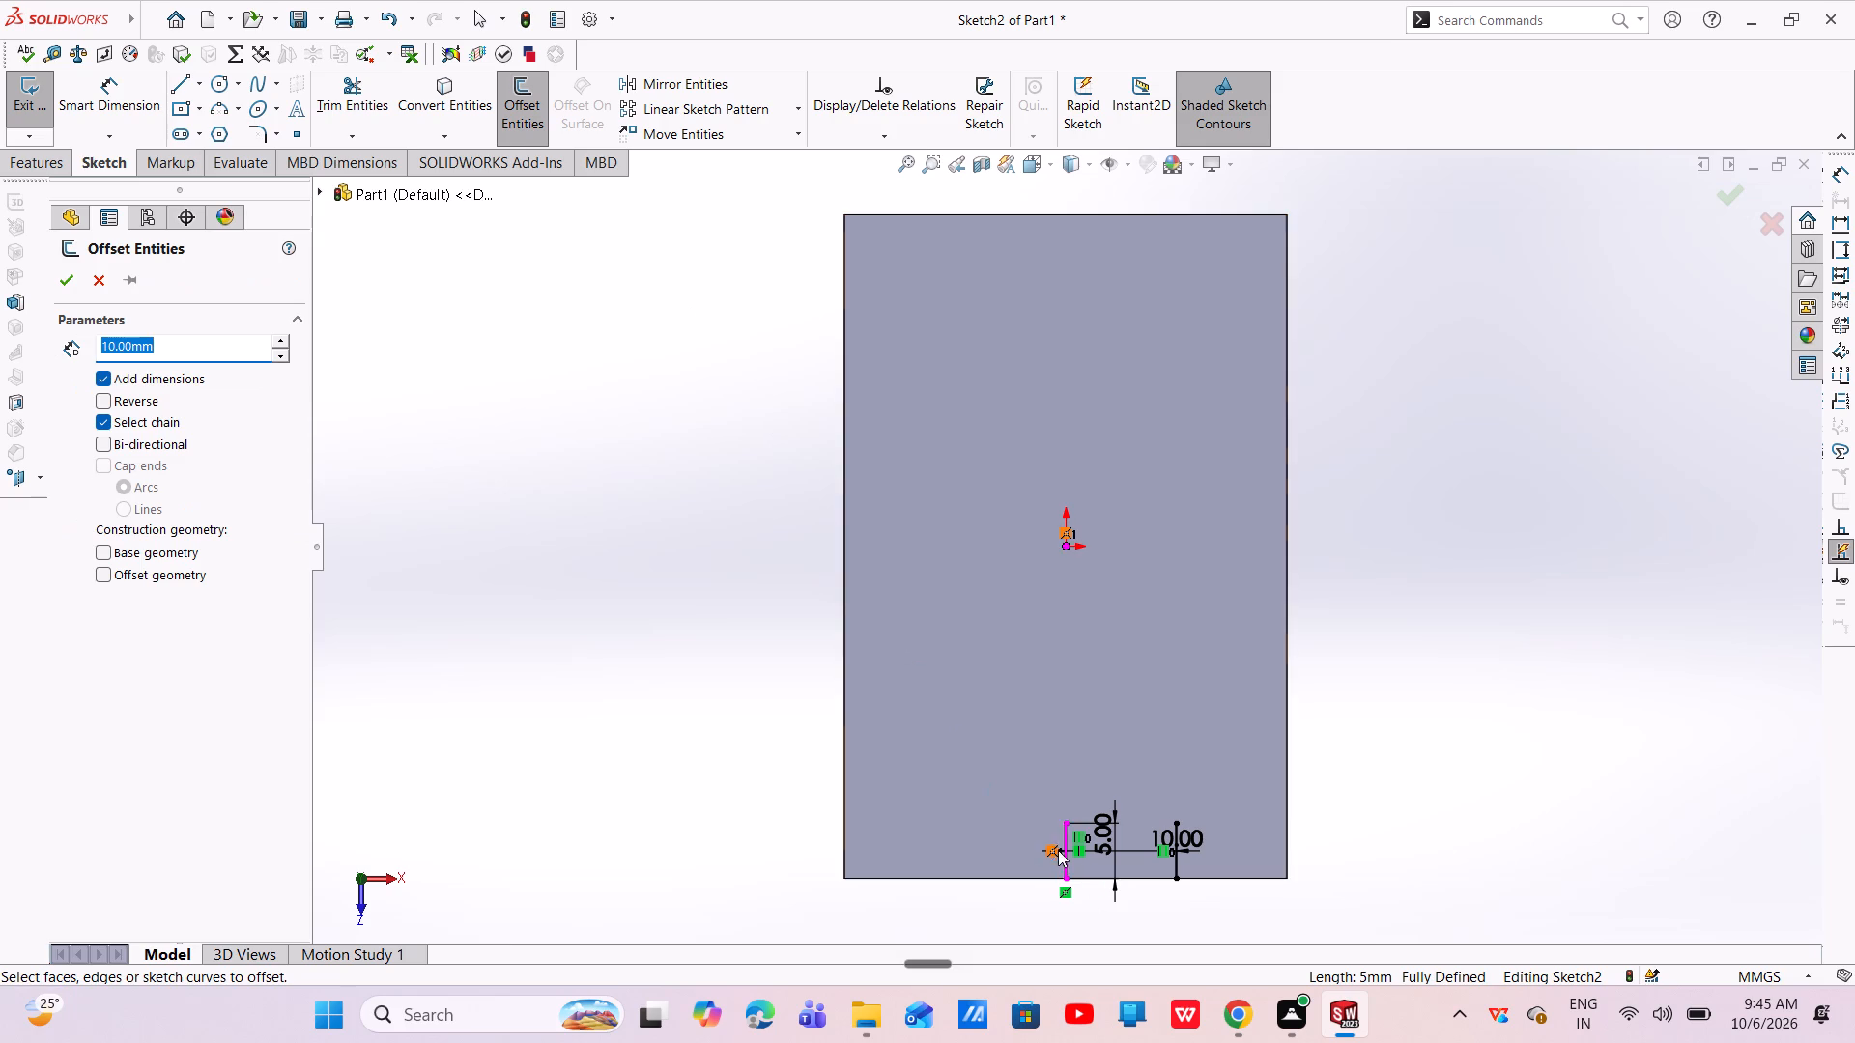
{"action": "left_click", "coordinate": [1065, 859]}
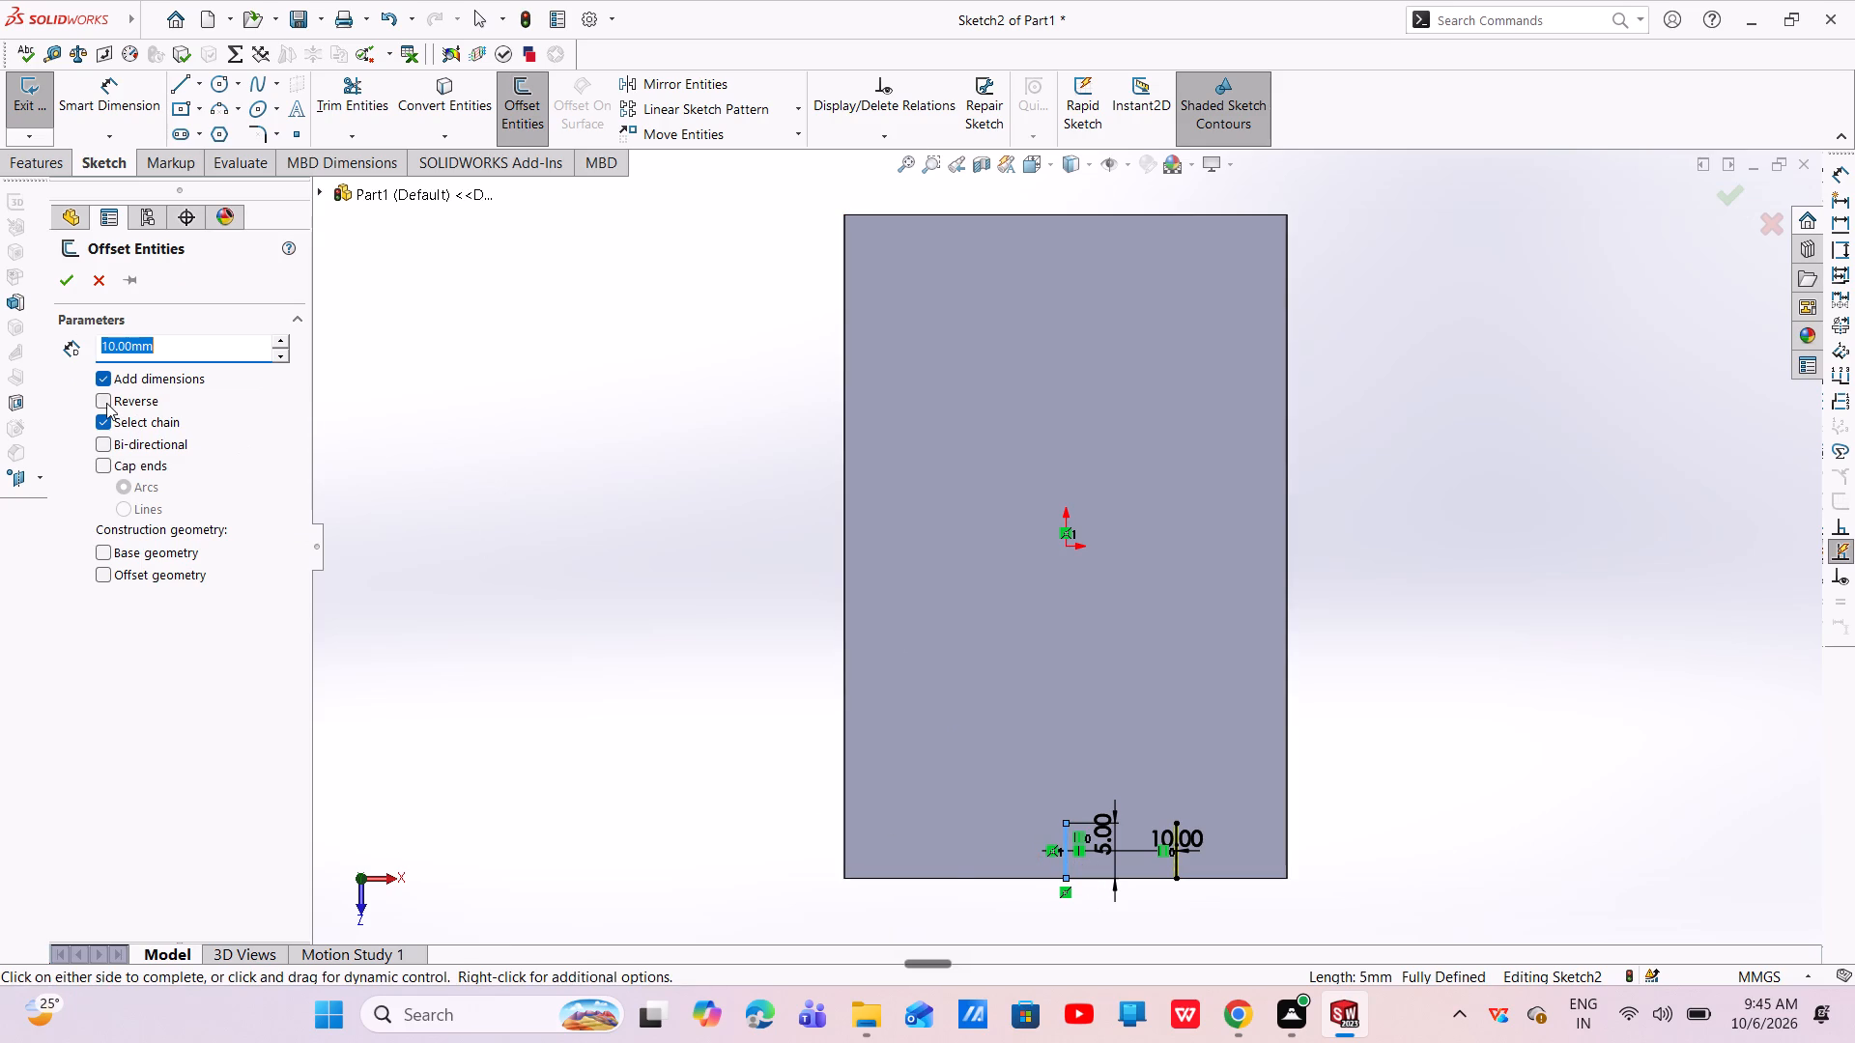
{"action": "left_click", "coordinate": [105, 402]}
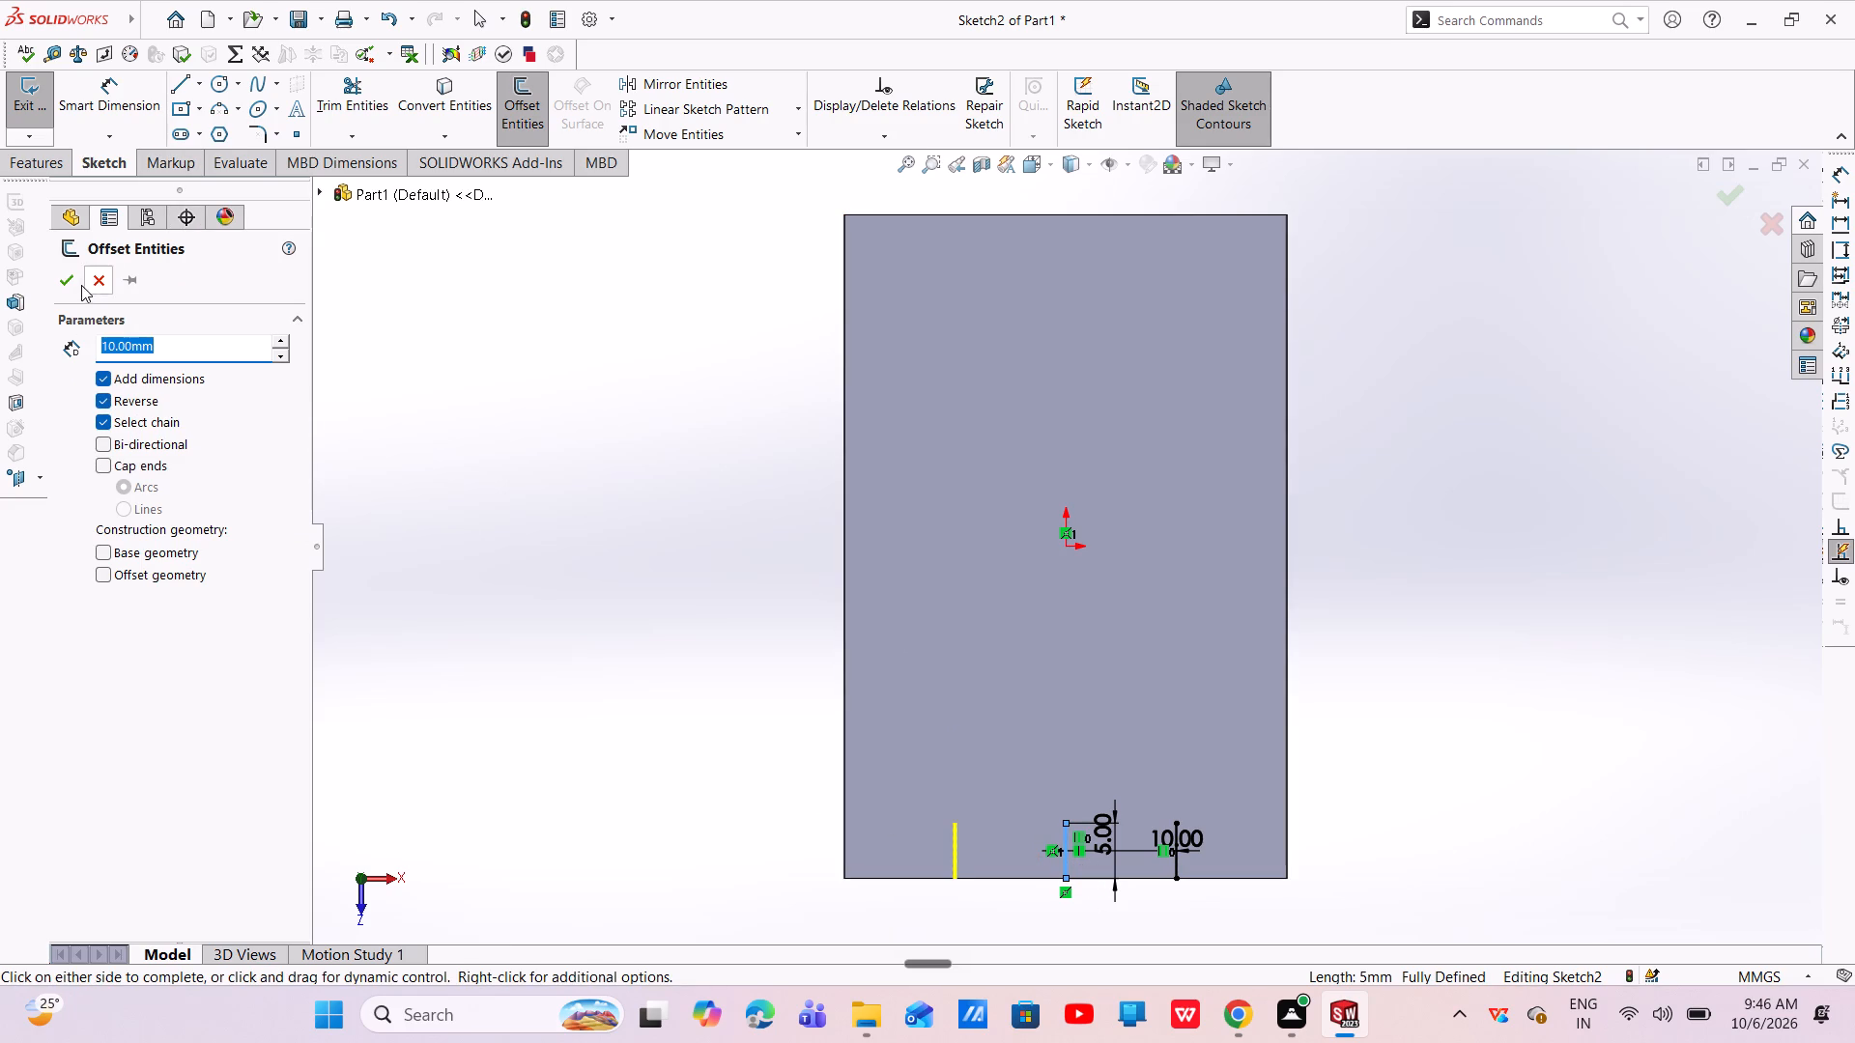
{"action": "left_click", "coordinate": [72, 287]}
Draw a 20 mm horizontal line joining the inner ends of the two offset lines.
{"action": "left_click", "coordinate": [178, 90]}
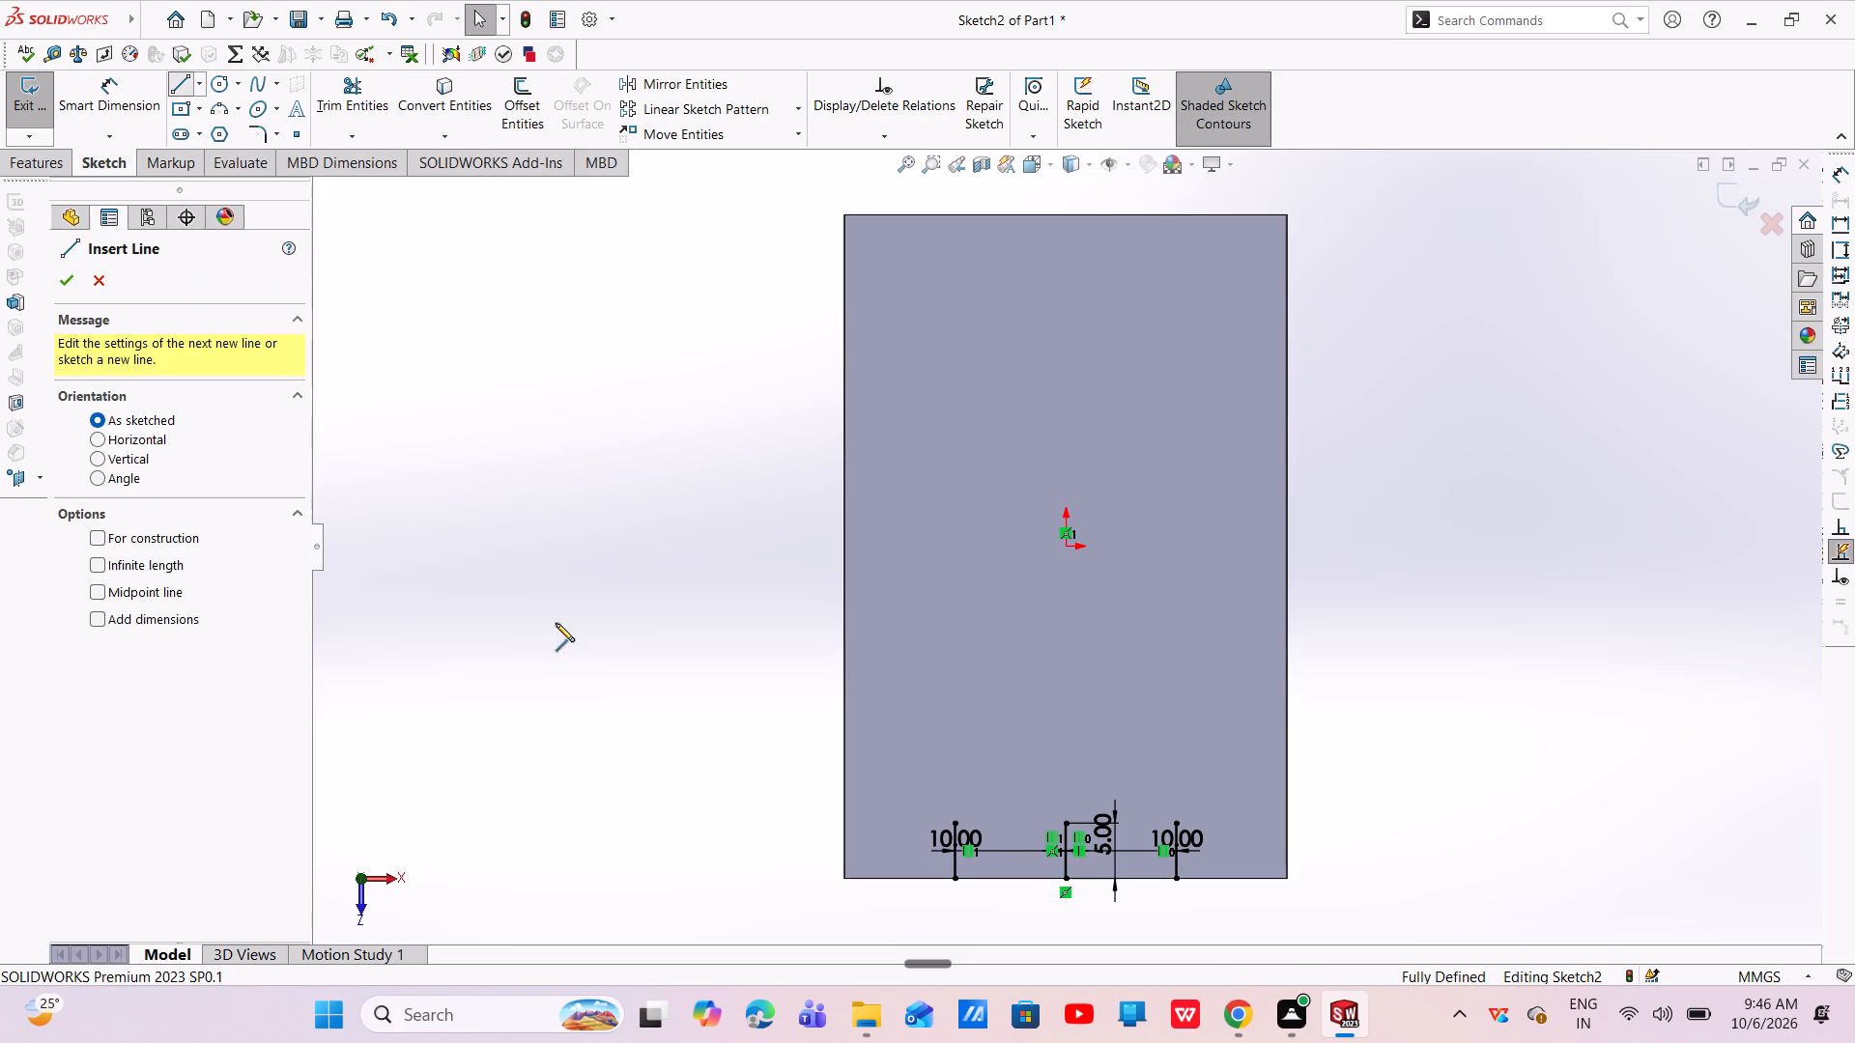
{"action": "left_click", "coordinate": [957, 820]}
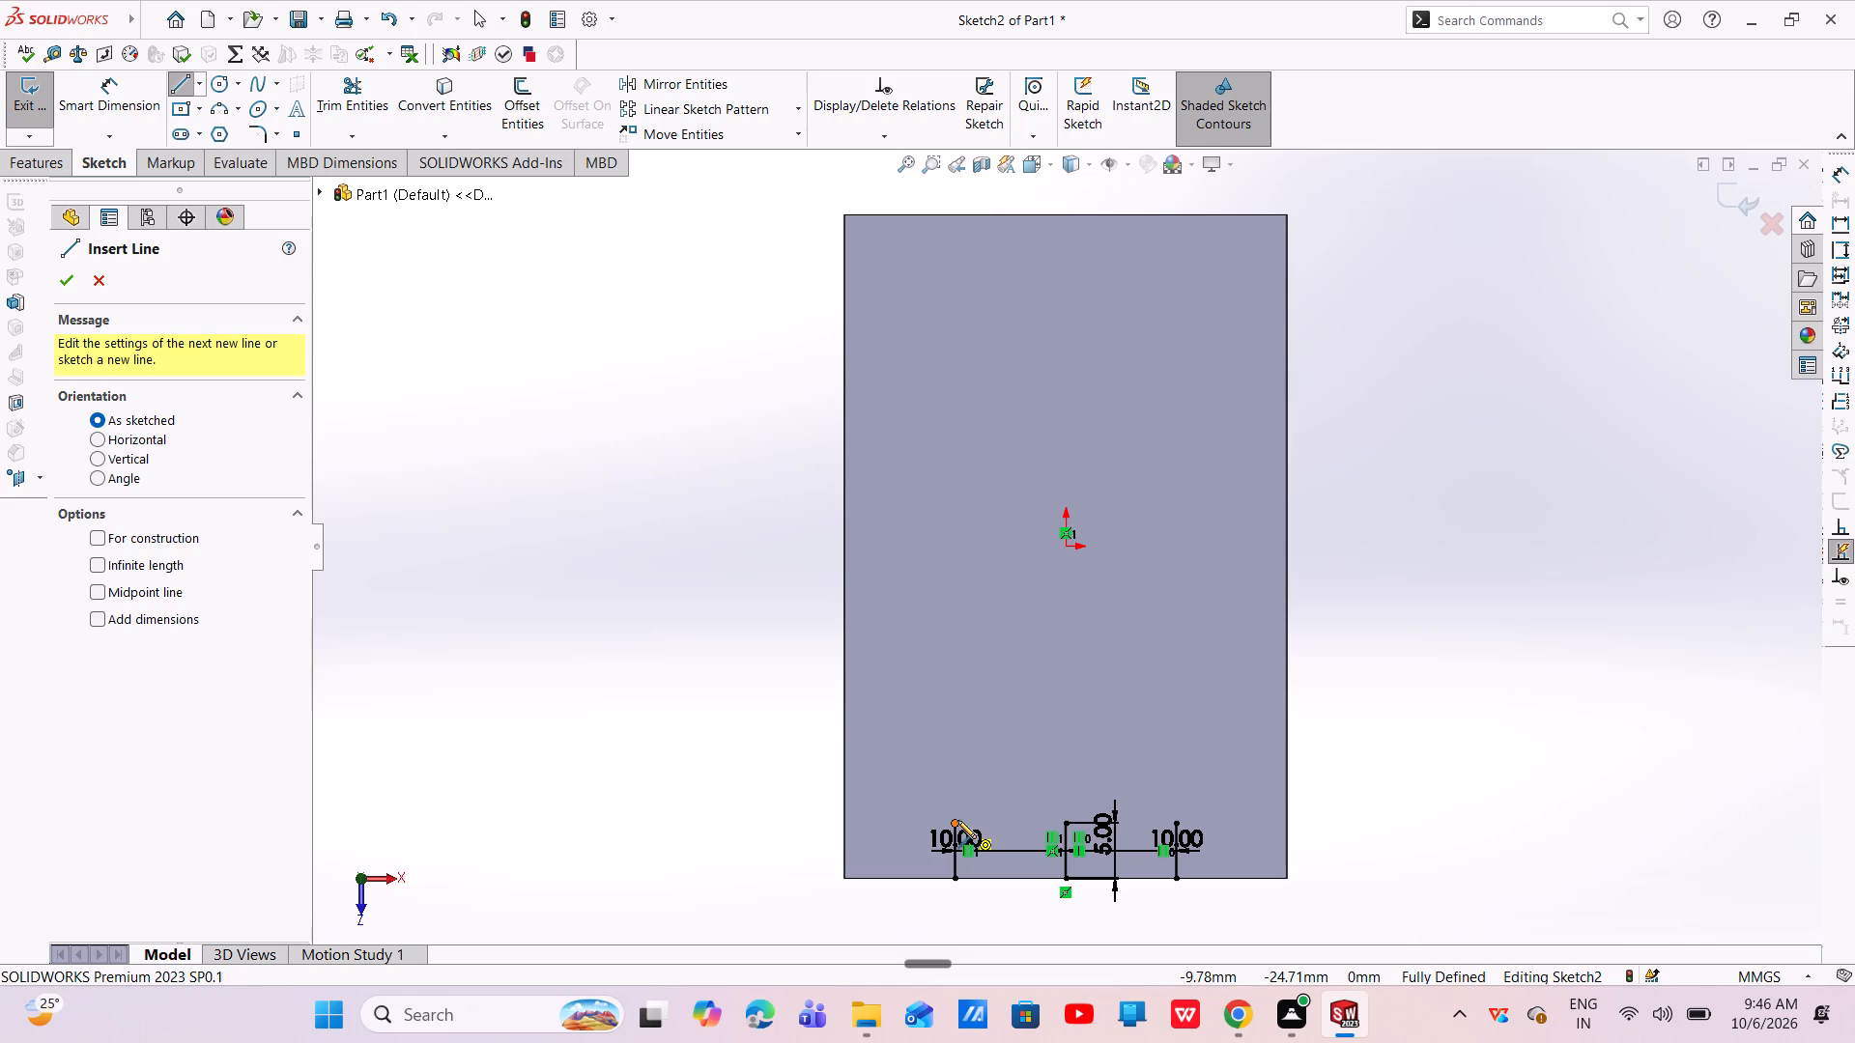
{"action": "left_click", "coordinate": [1181, 819]}
{"action": "key", "text": "Escape"}
{"action": "key", "text": "Escape"}
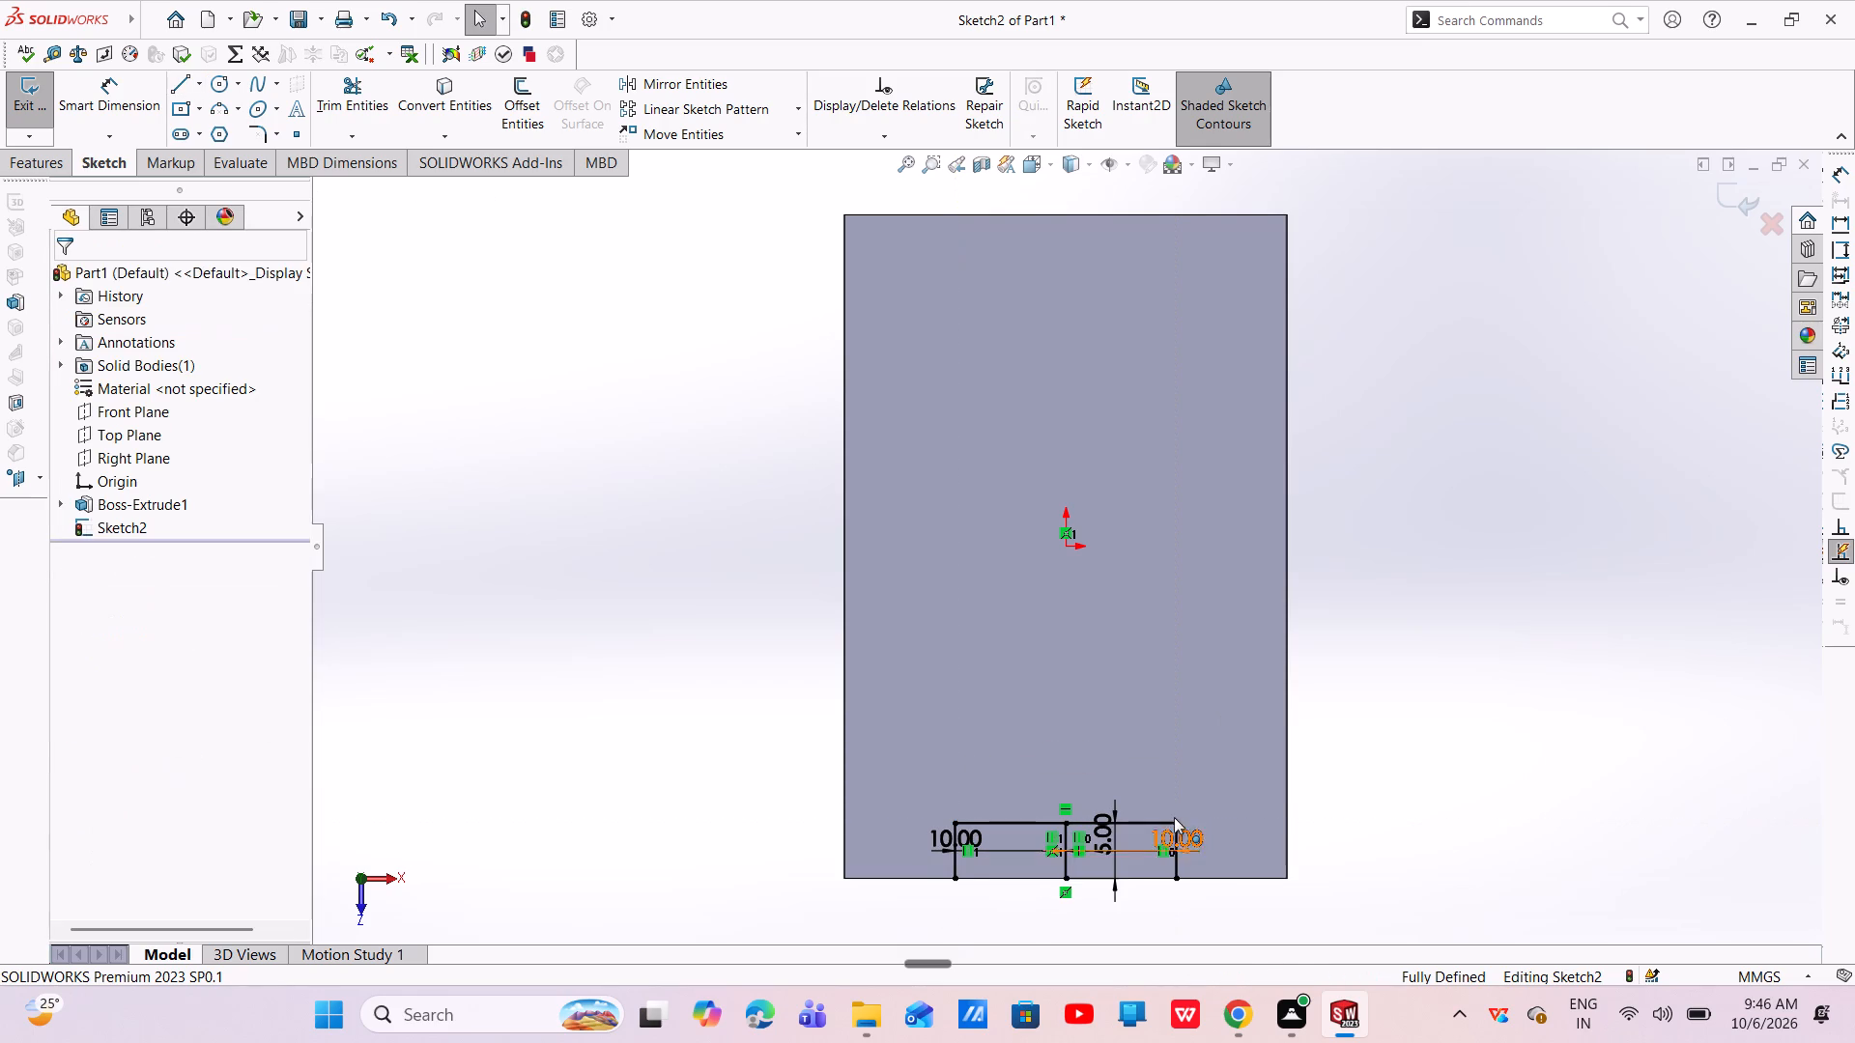
{"action": "key", "text": "Escape"}
Delete both 10 mm offset dimensions, the 5 mm dimension and the middle vertical line from the notch sketch.
{"action": "scroll", "coordinate": [1161, 846], "scroll_direction": "down", "scroll_amount": 4}
{"action": "key", "text": "Escape"}
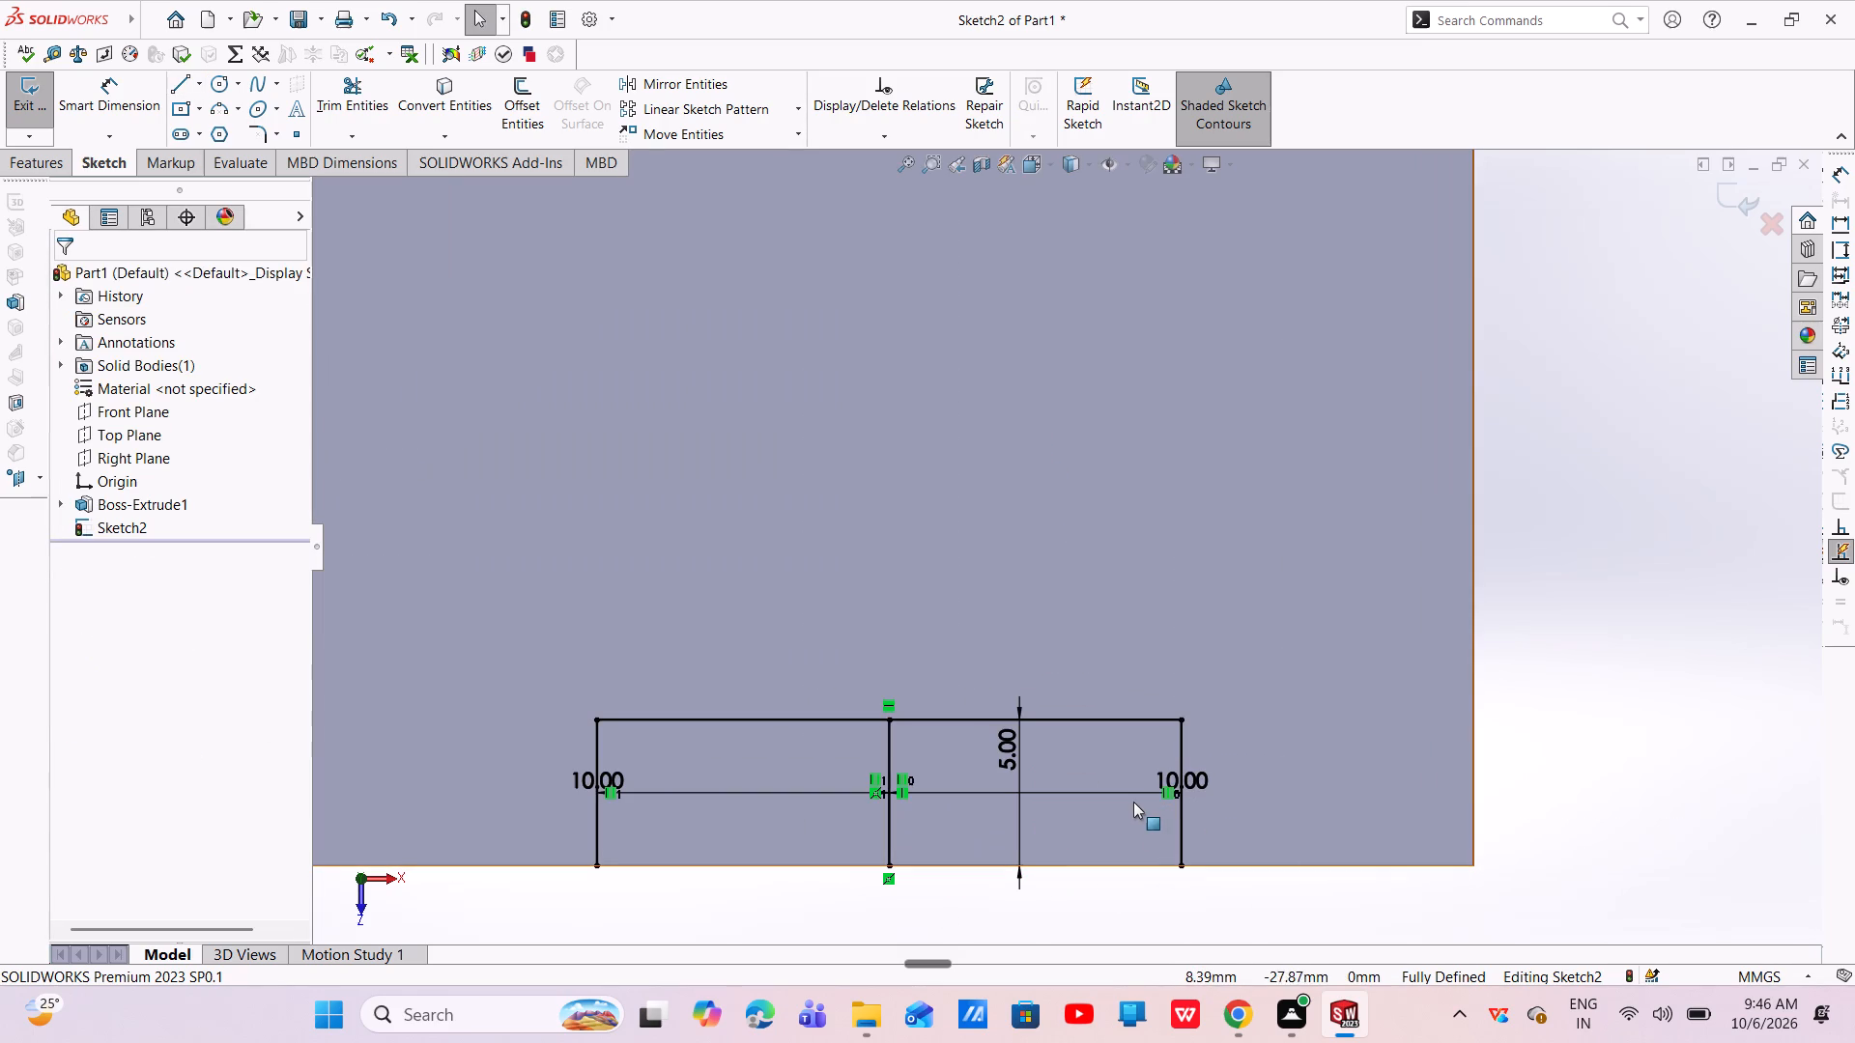
{"action": "left_click", "coordinate": [1137, 788]}
{"action": "right_click", "coordinate": [1137, 788]}
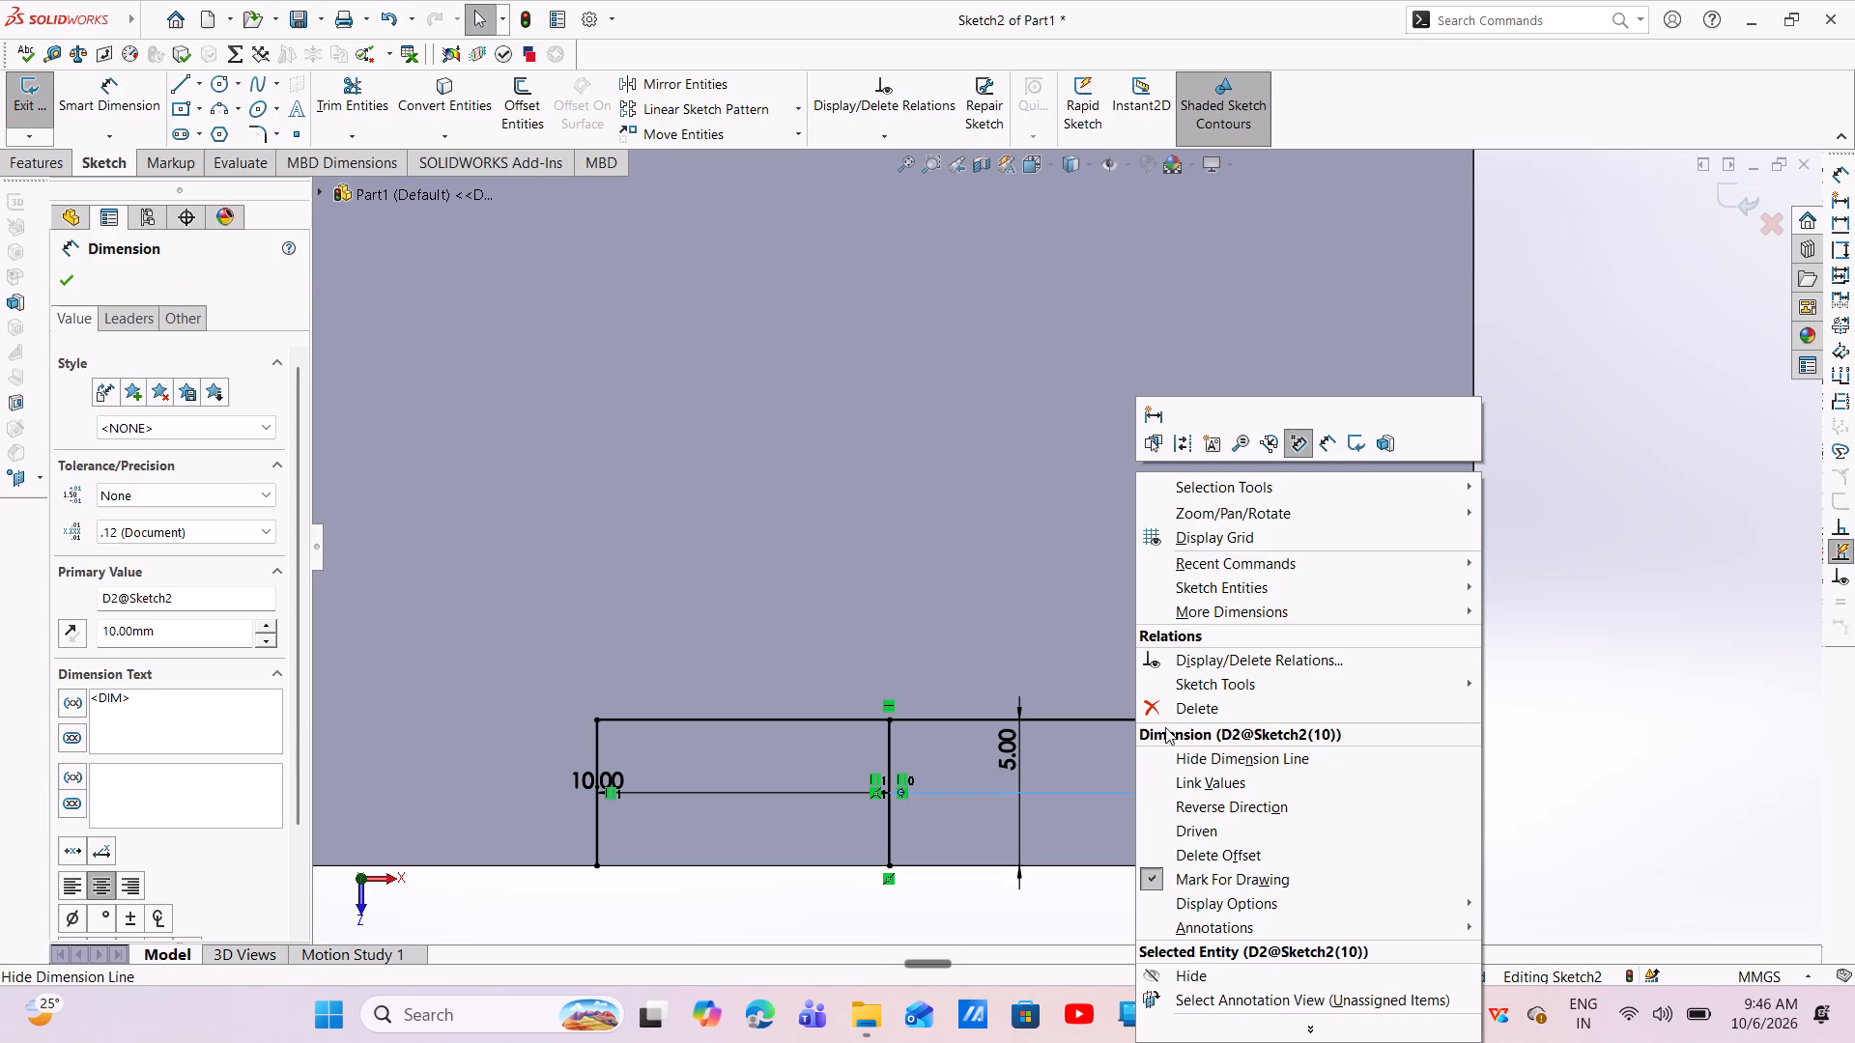
{"action": "left_click", "coordinate": [1177, 710]}
{"action": "left_click", "coordinate": [1016, 777]}
{"action": "right_click", "coordinate": [1016, 777]}
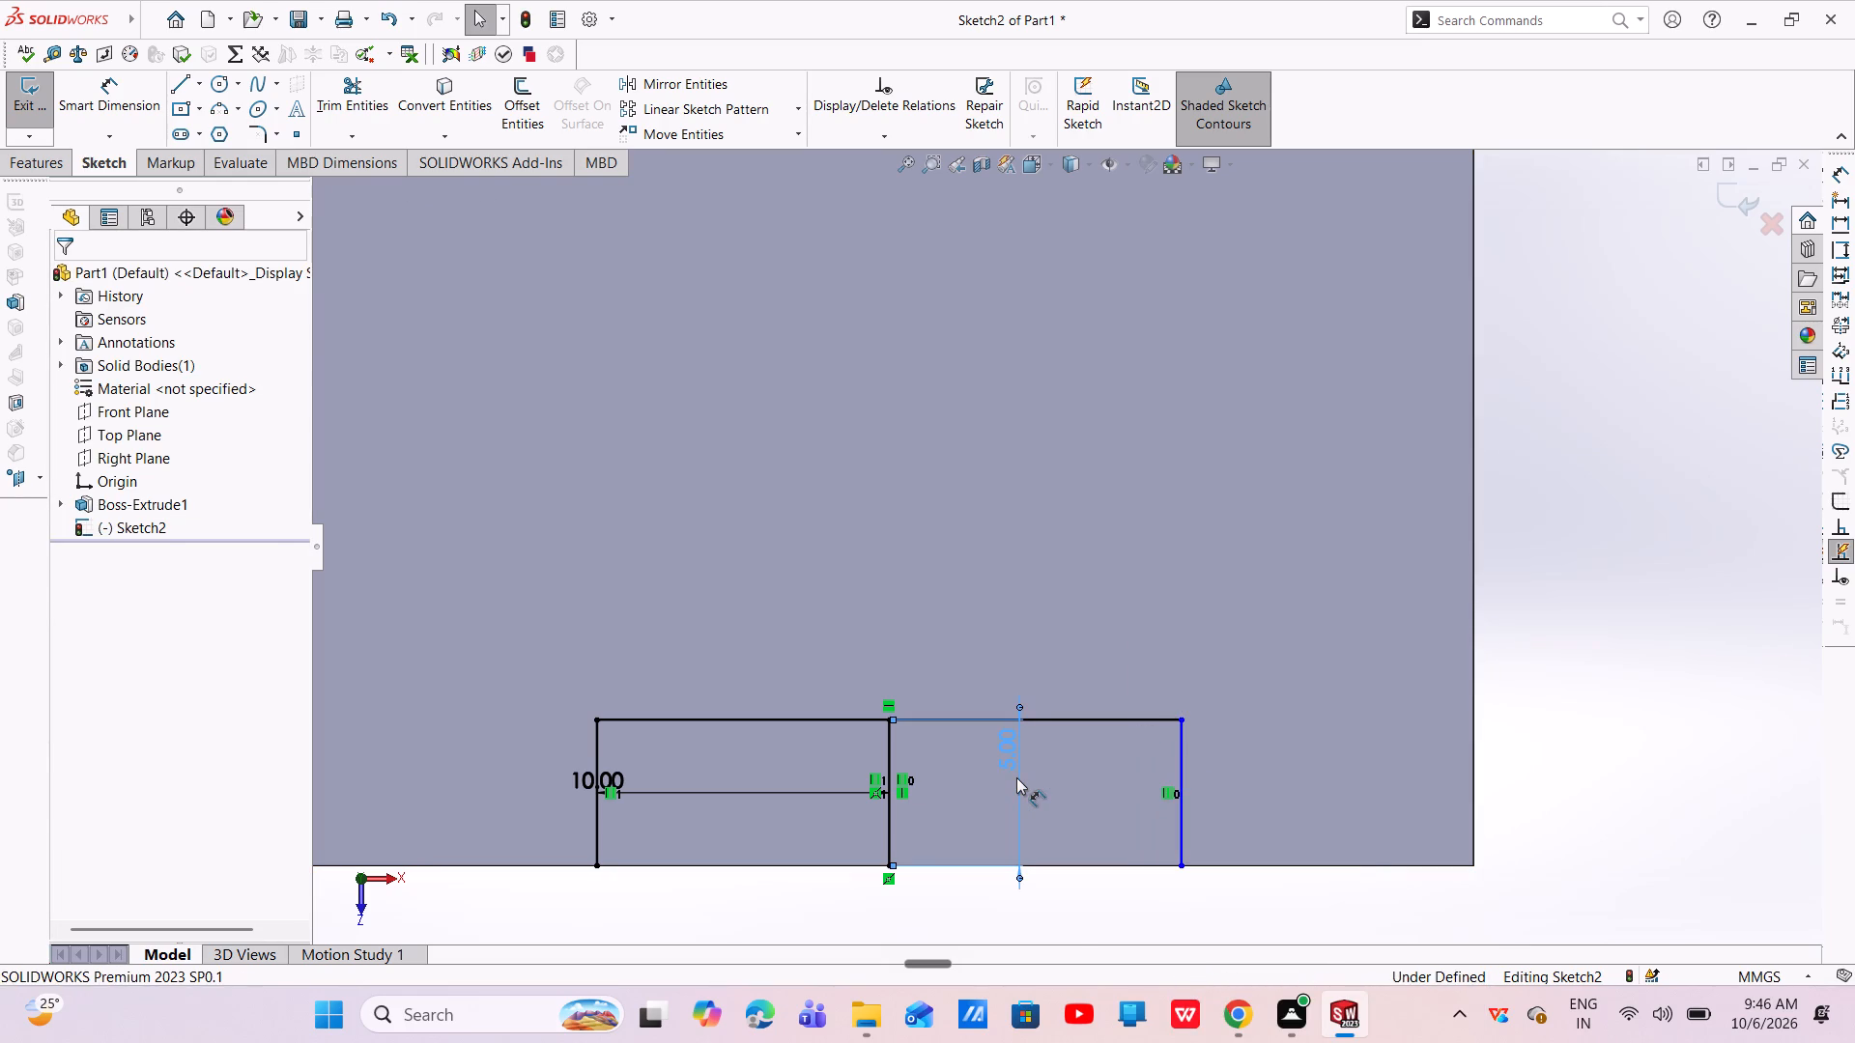
{"action": "left_click", "coordinate": [1072, 760]}
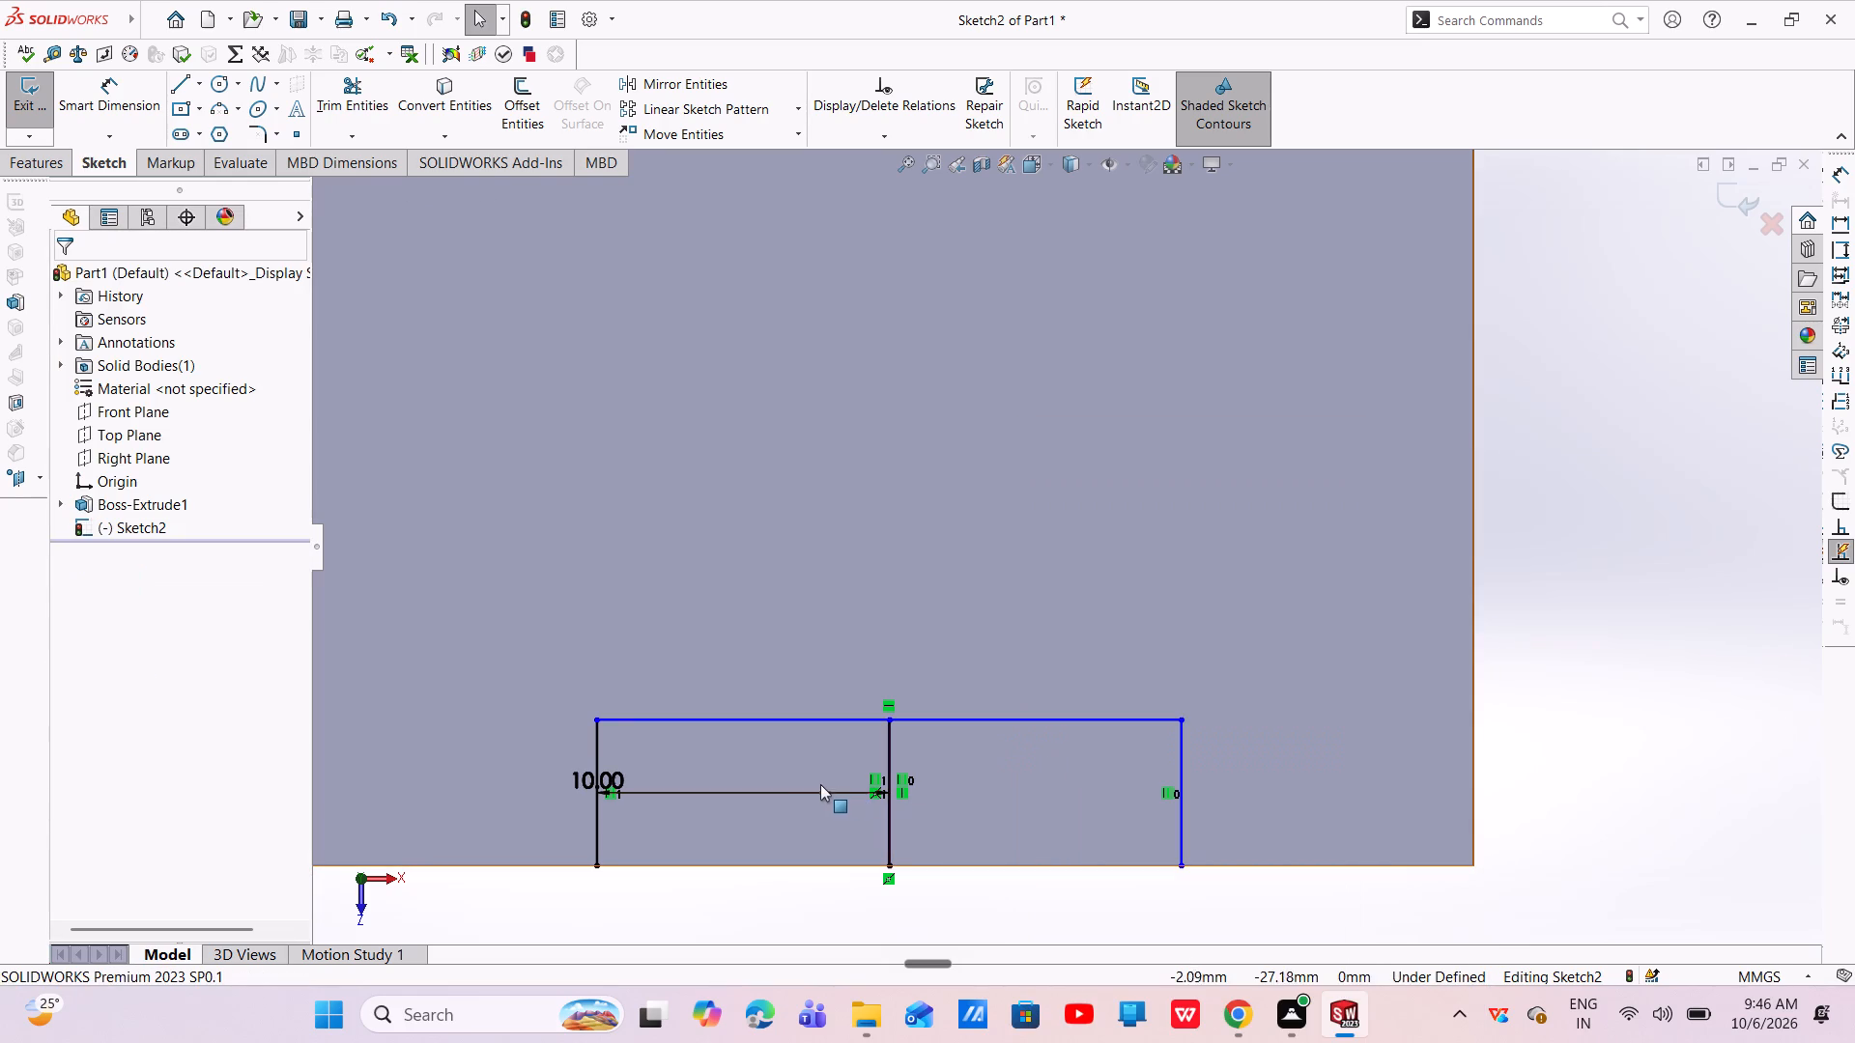
{"action": "left_click", "coordinate": [814, 793]}
{"action": "right_click", "coordinate": [814, 793]}
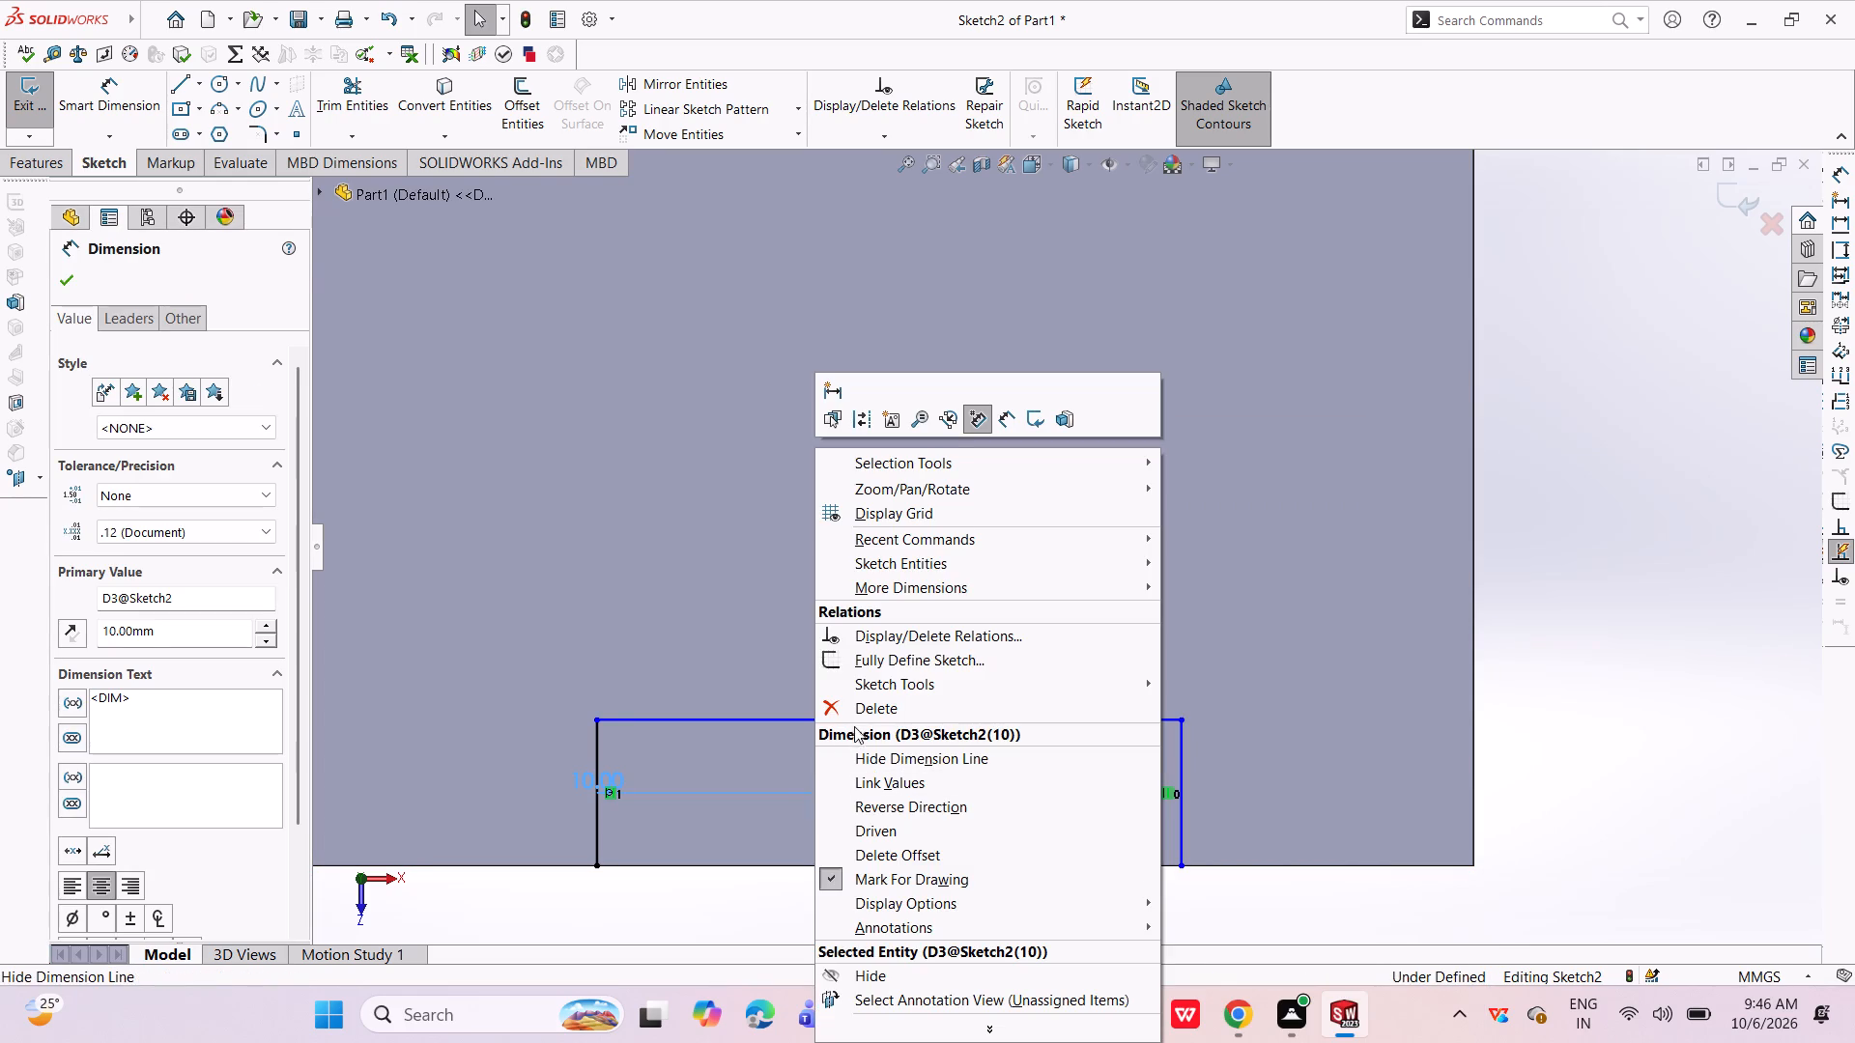
{"action": "left_click", "coordinate": [866, 708]}
{"action": "left_click", "coordinate": [889, 753]}
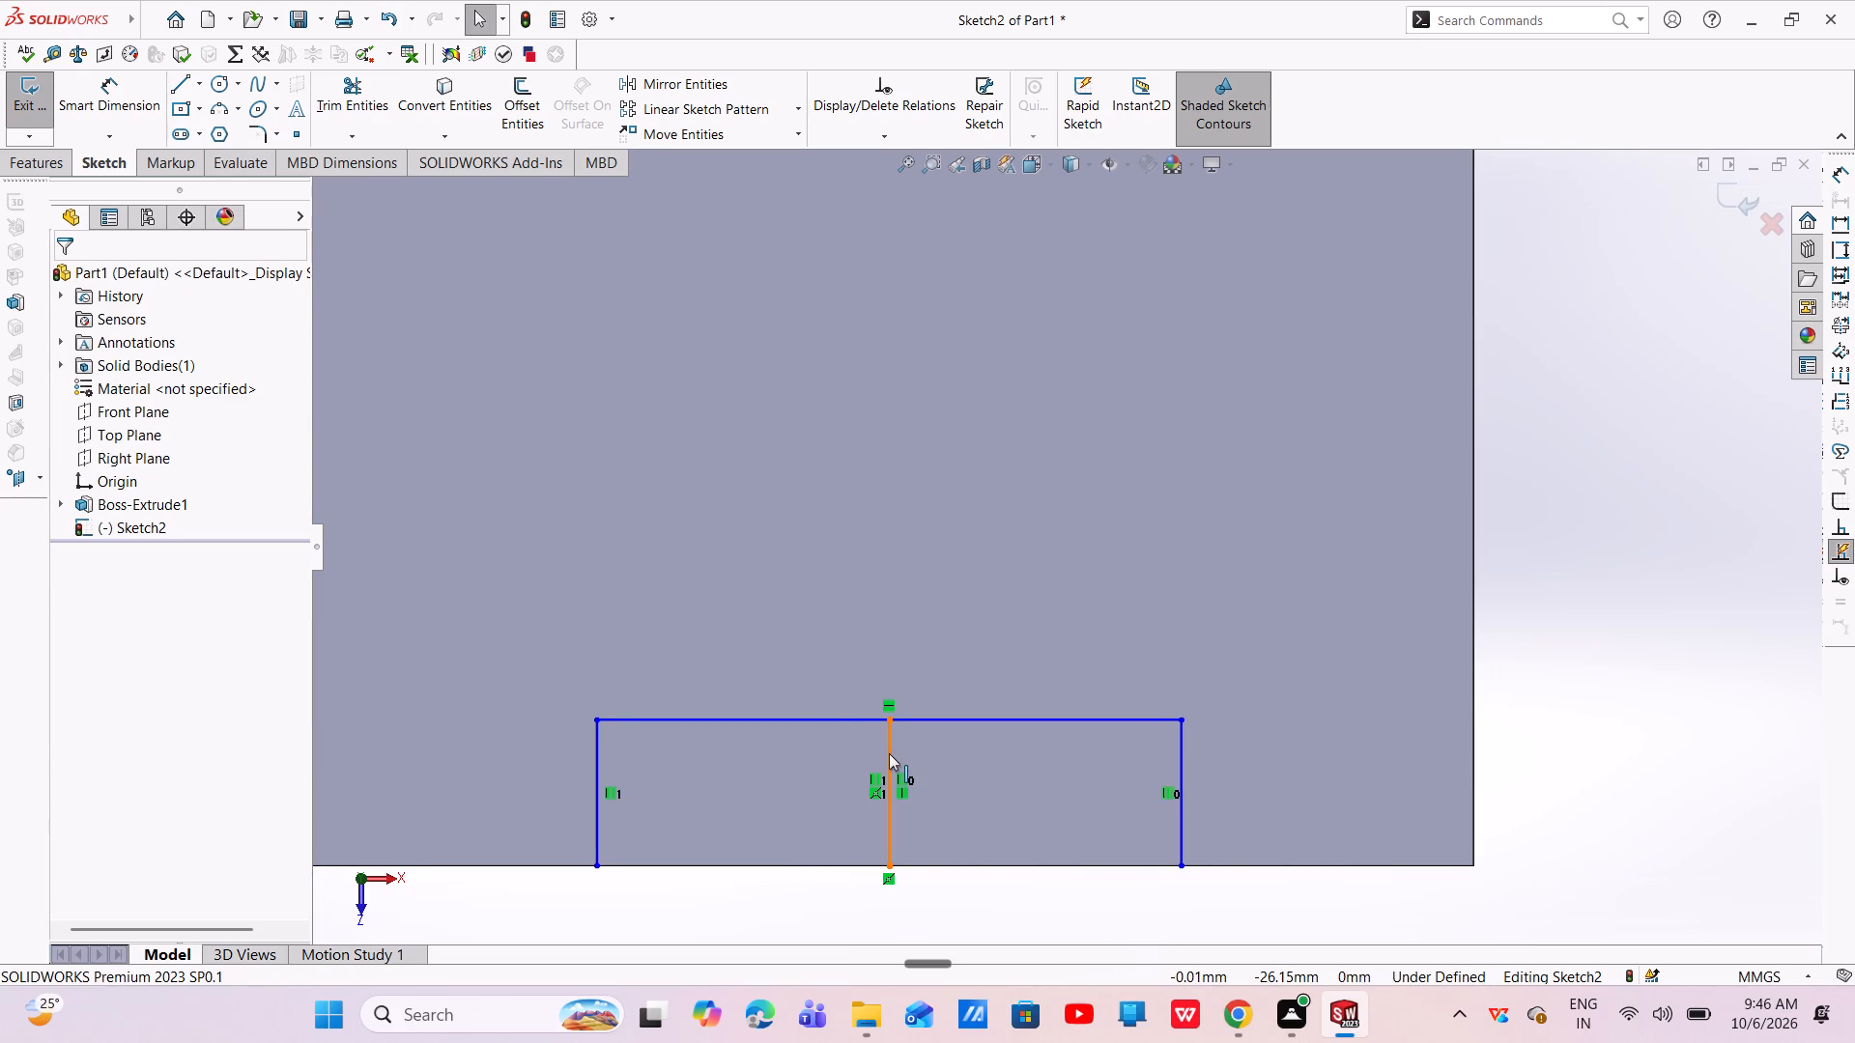
{"action": "right_click", "coordinate": [889, 753]}
{"action": "left_click", "coordinate": [973, 949]}
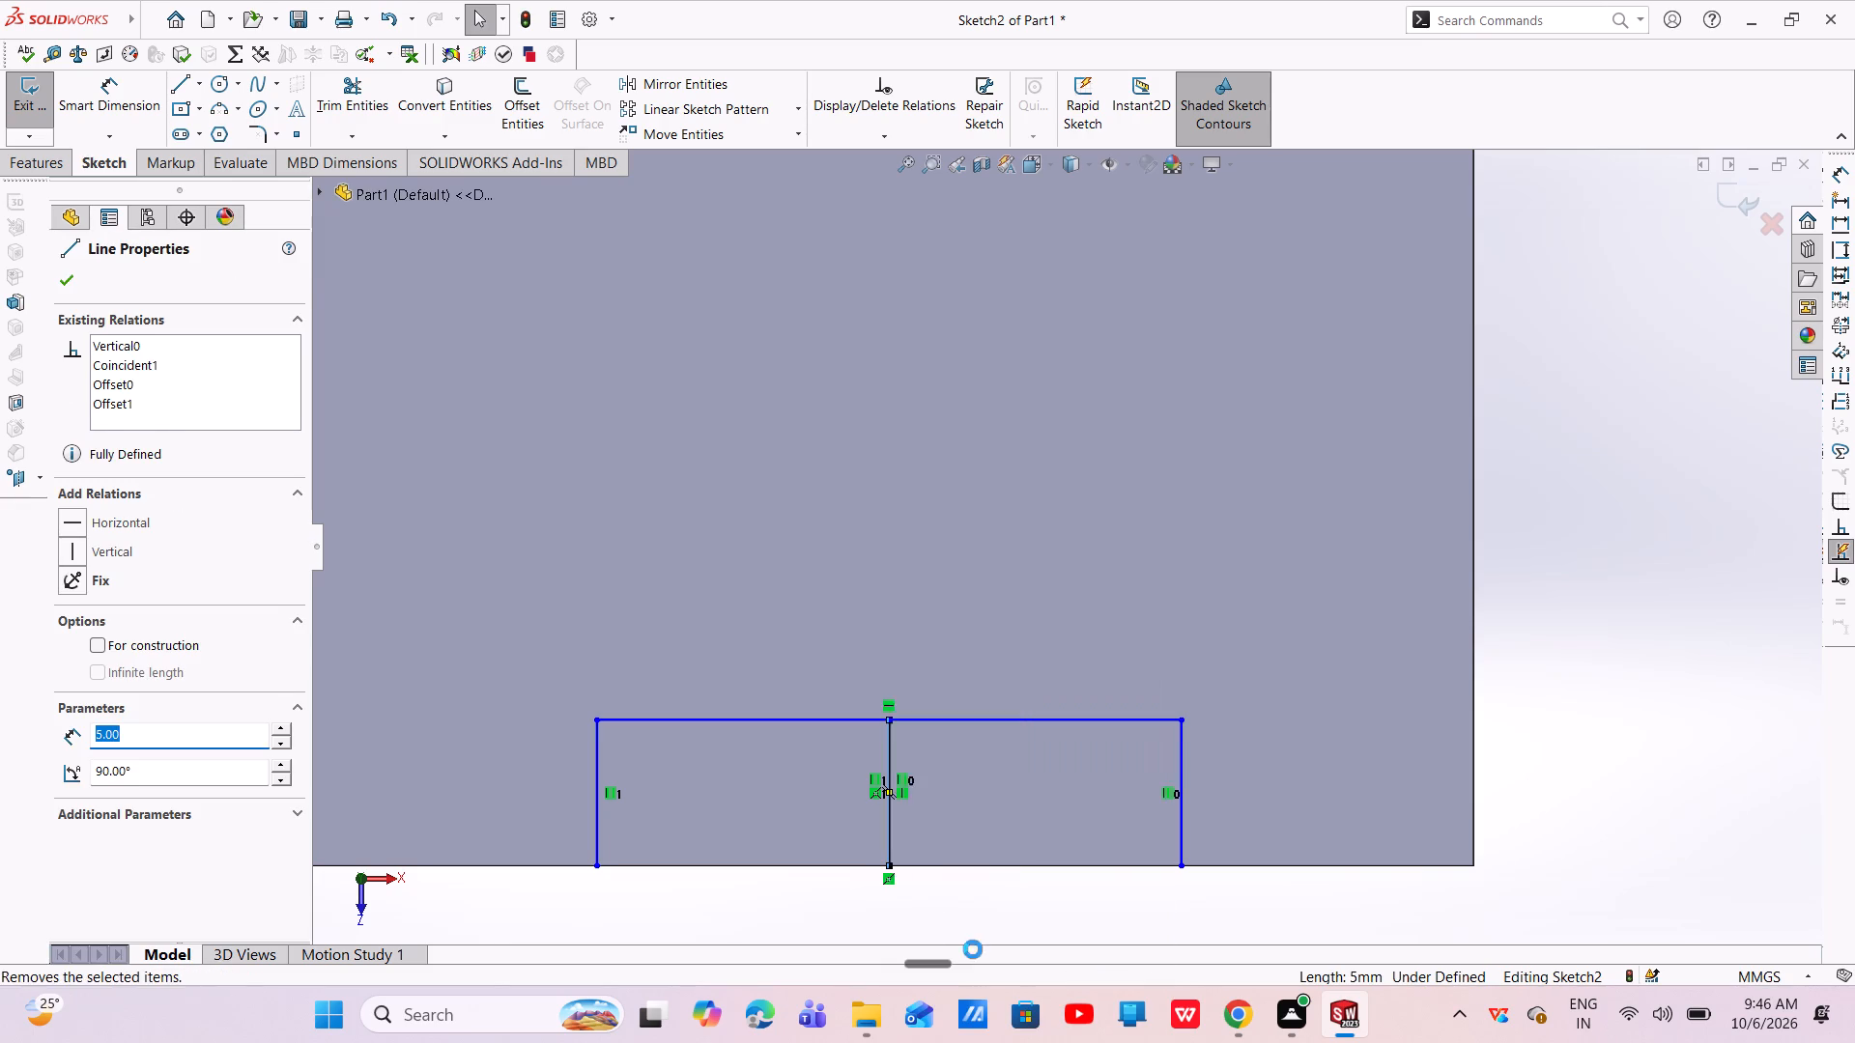
{"action": "key", "text": "Escape"}
Dimension the notch outline to 20 mm along its horizontal line and 5 mm along one vertical side.
{"action": "scroll", "coordinate": [950, 807], "scroll_direction": "up", "scroll_amount": 5}
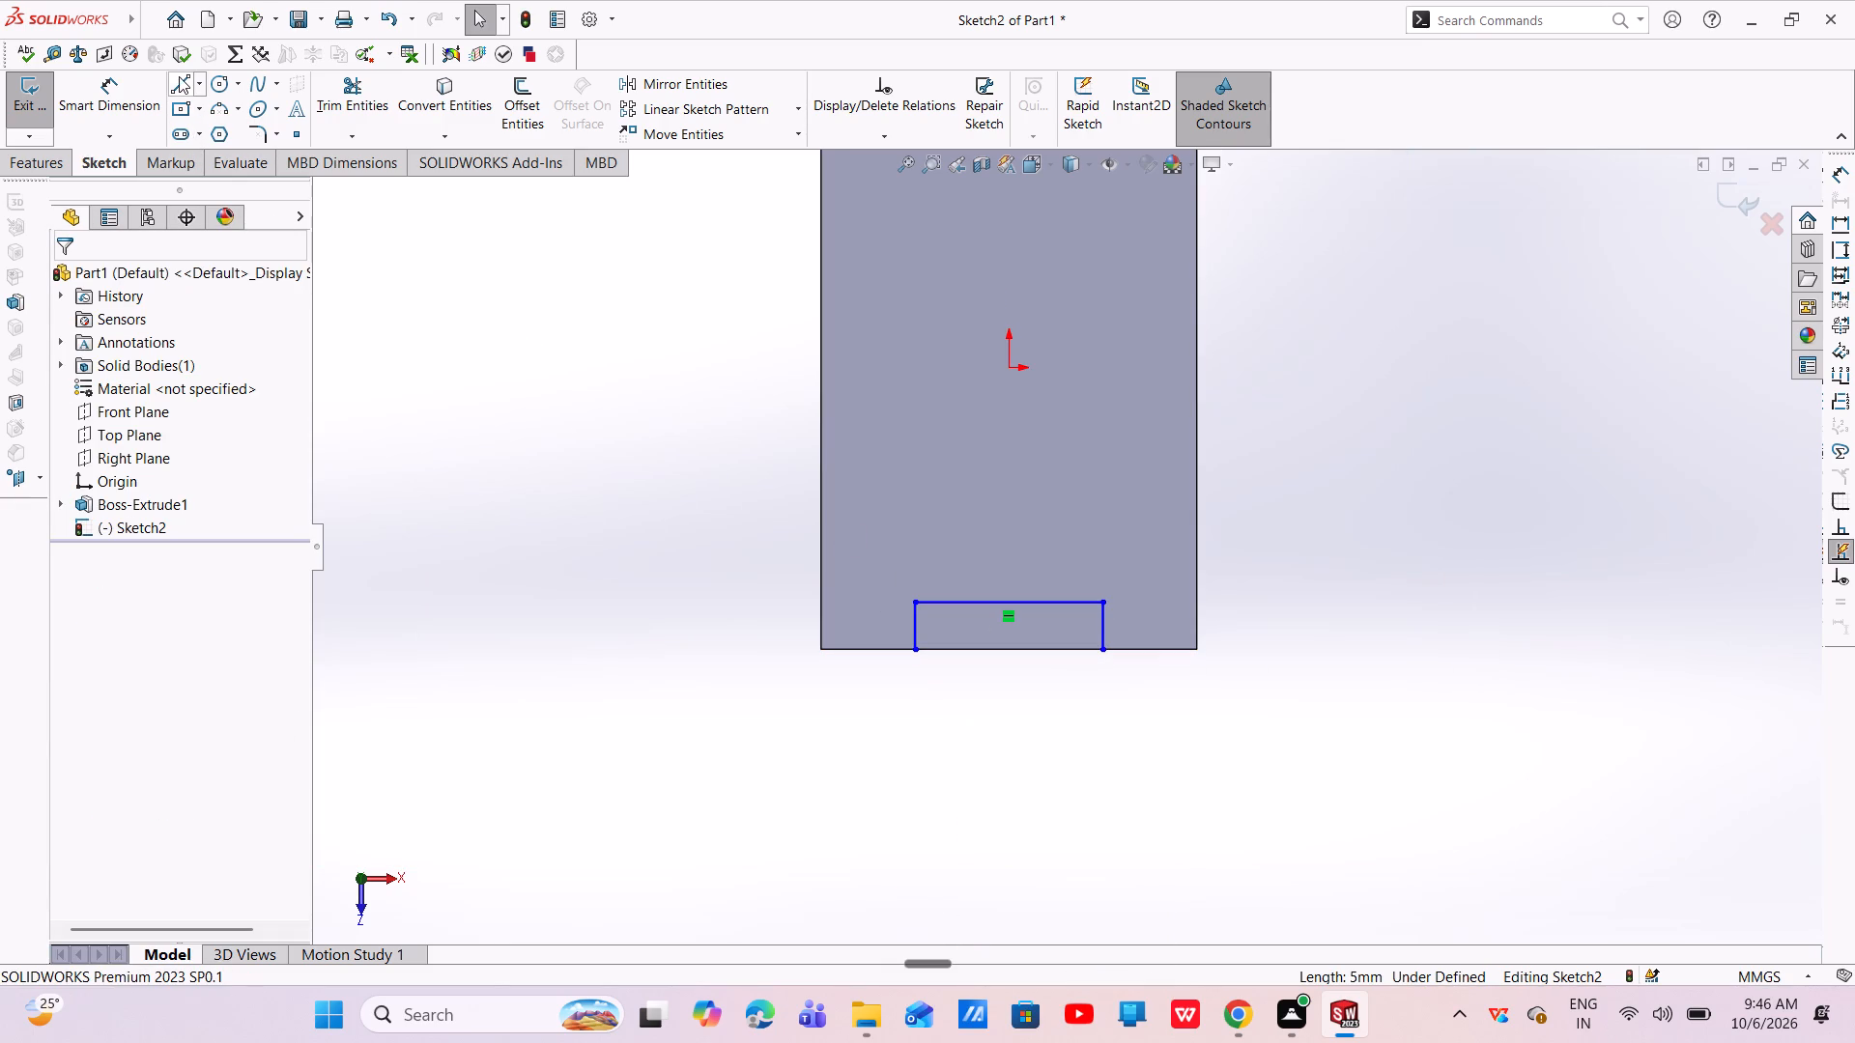
{"action": "left_click", "coordinate": [109, 106]}
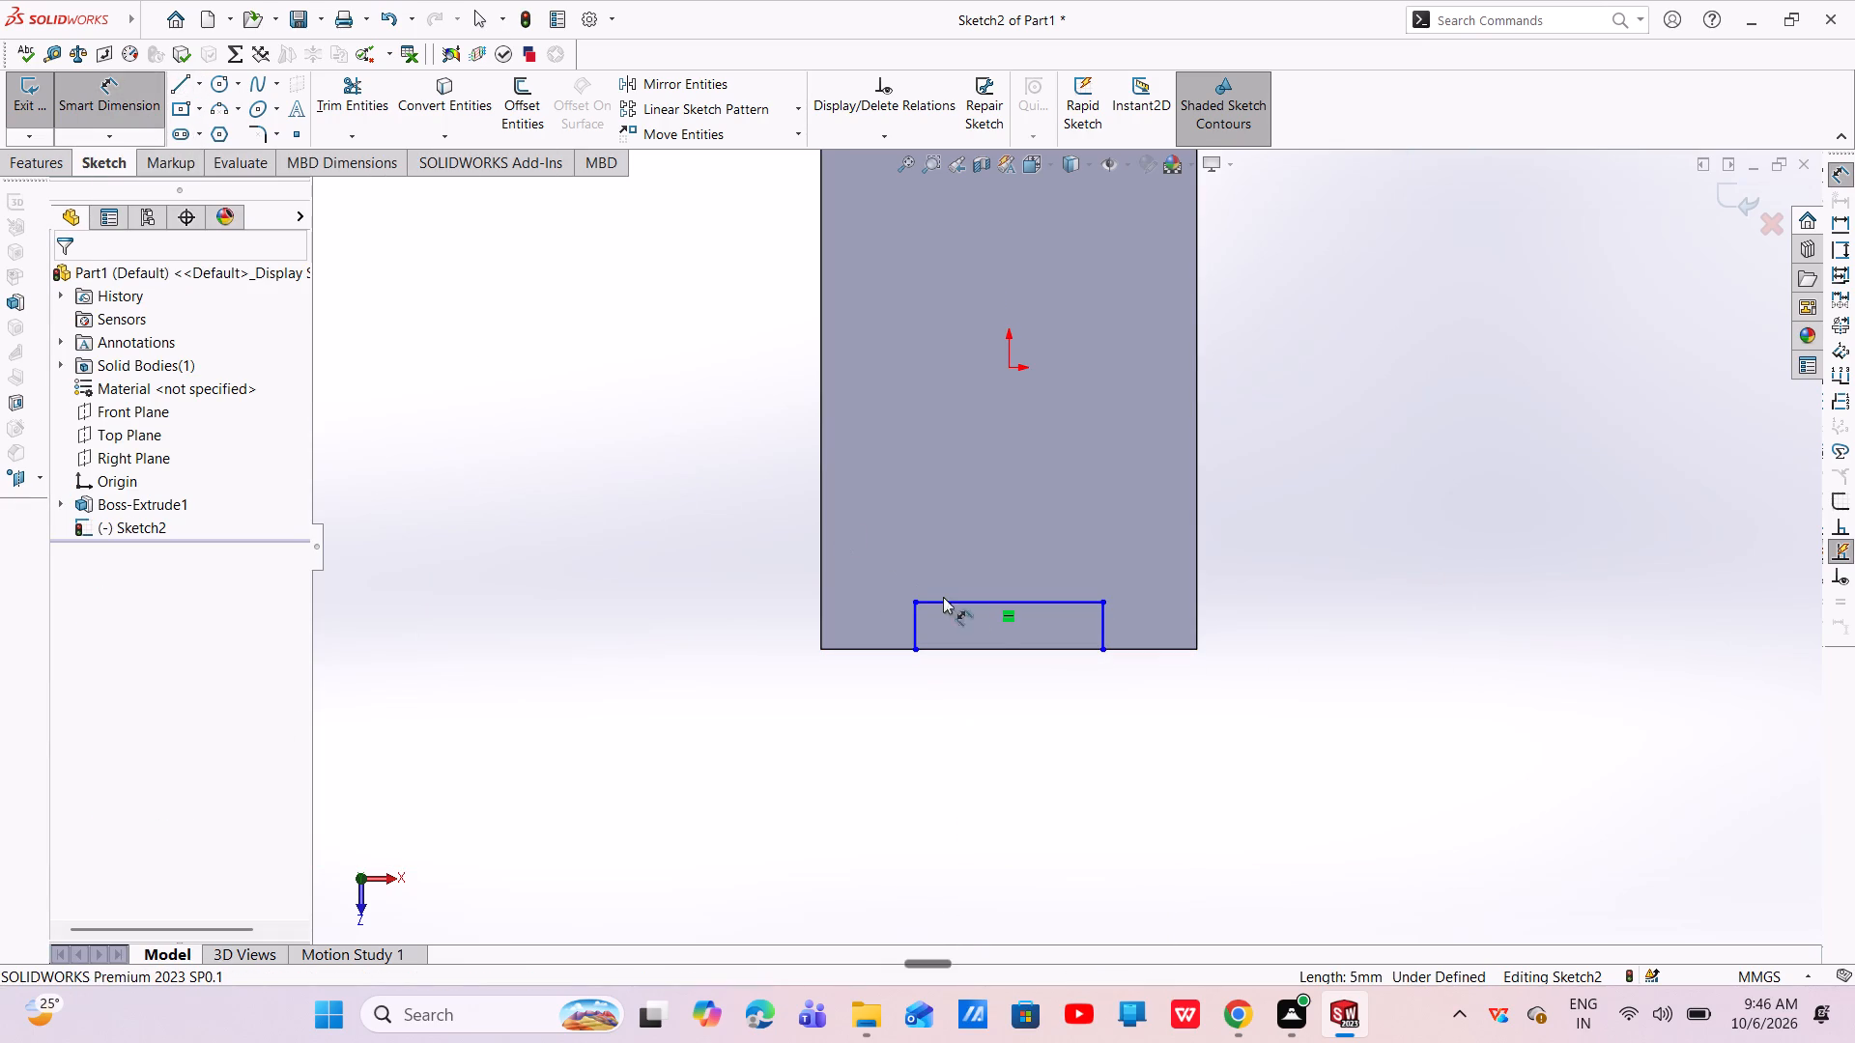
{"action": "left_click", "coordinate": [986, 606]}
{"action": "left_click", "coordinate": [993, 549]}
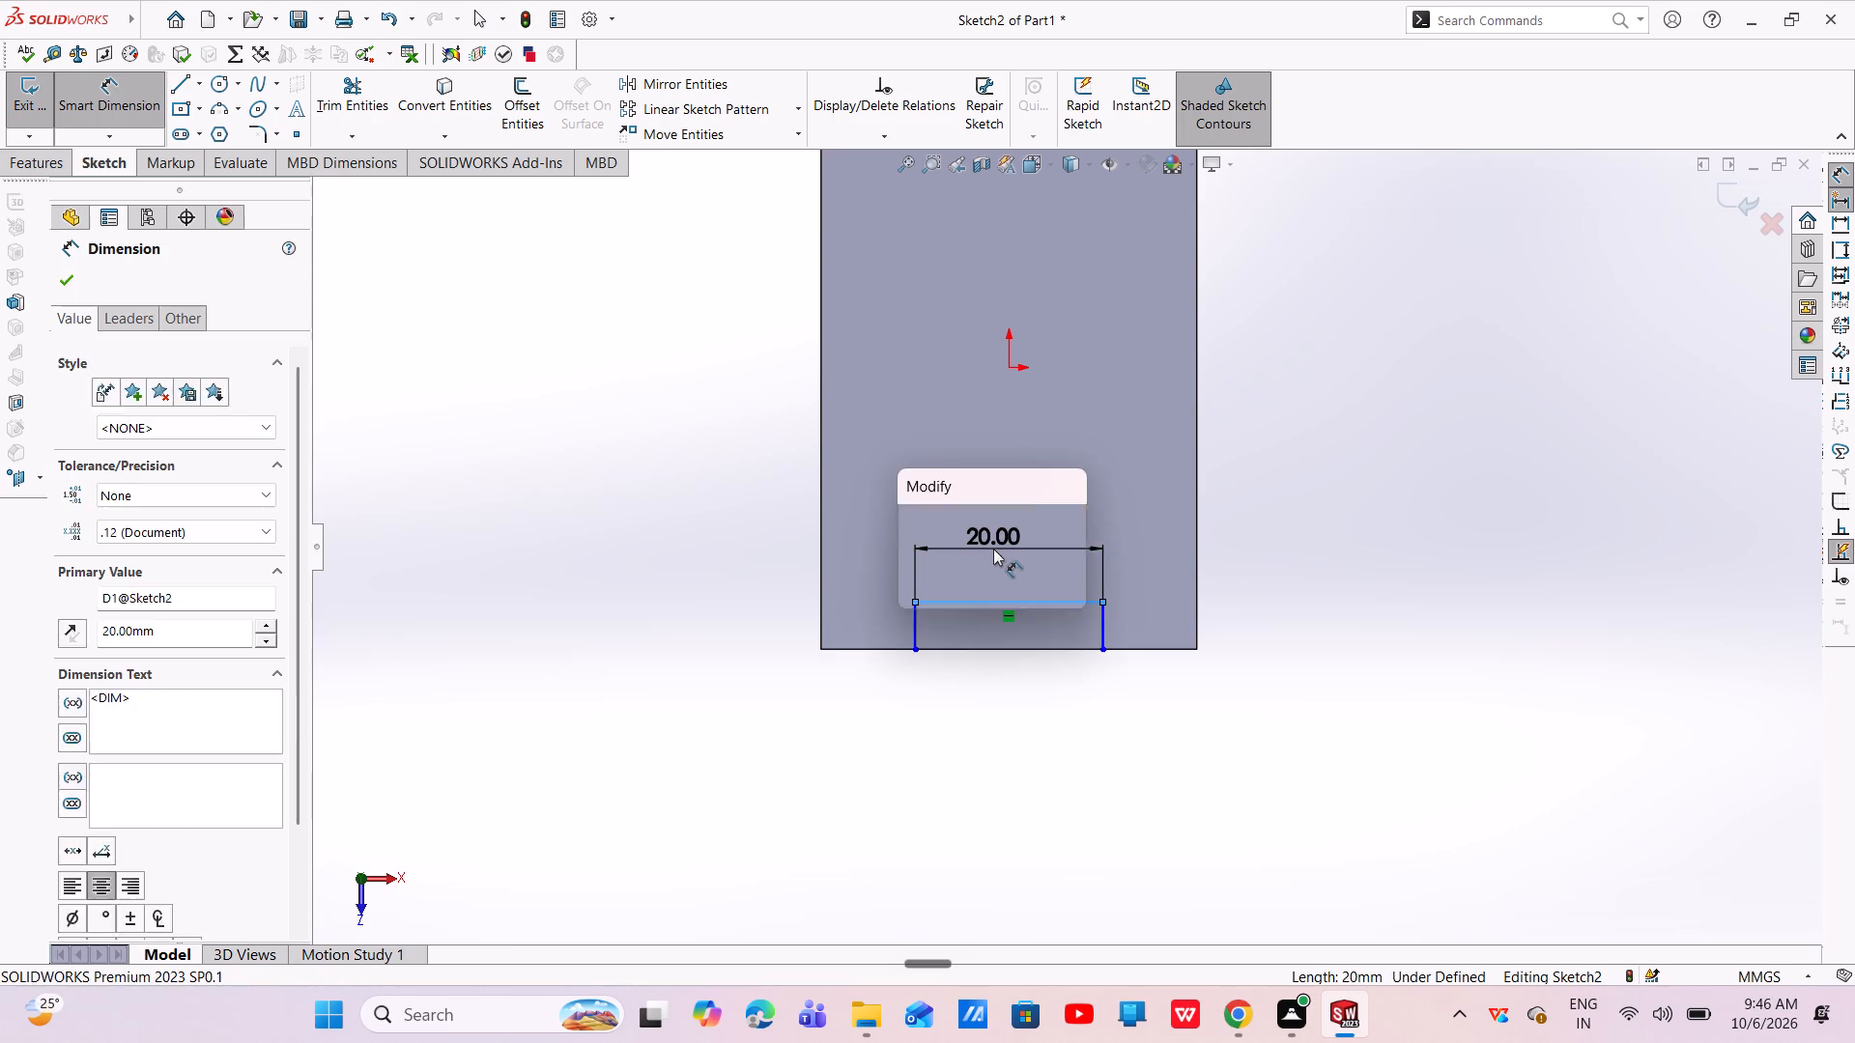
{"action": "left_click", "coordinate": [912, 521]}
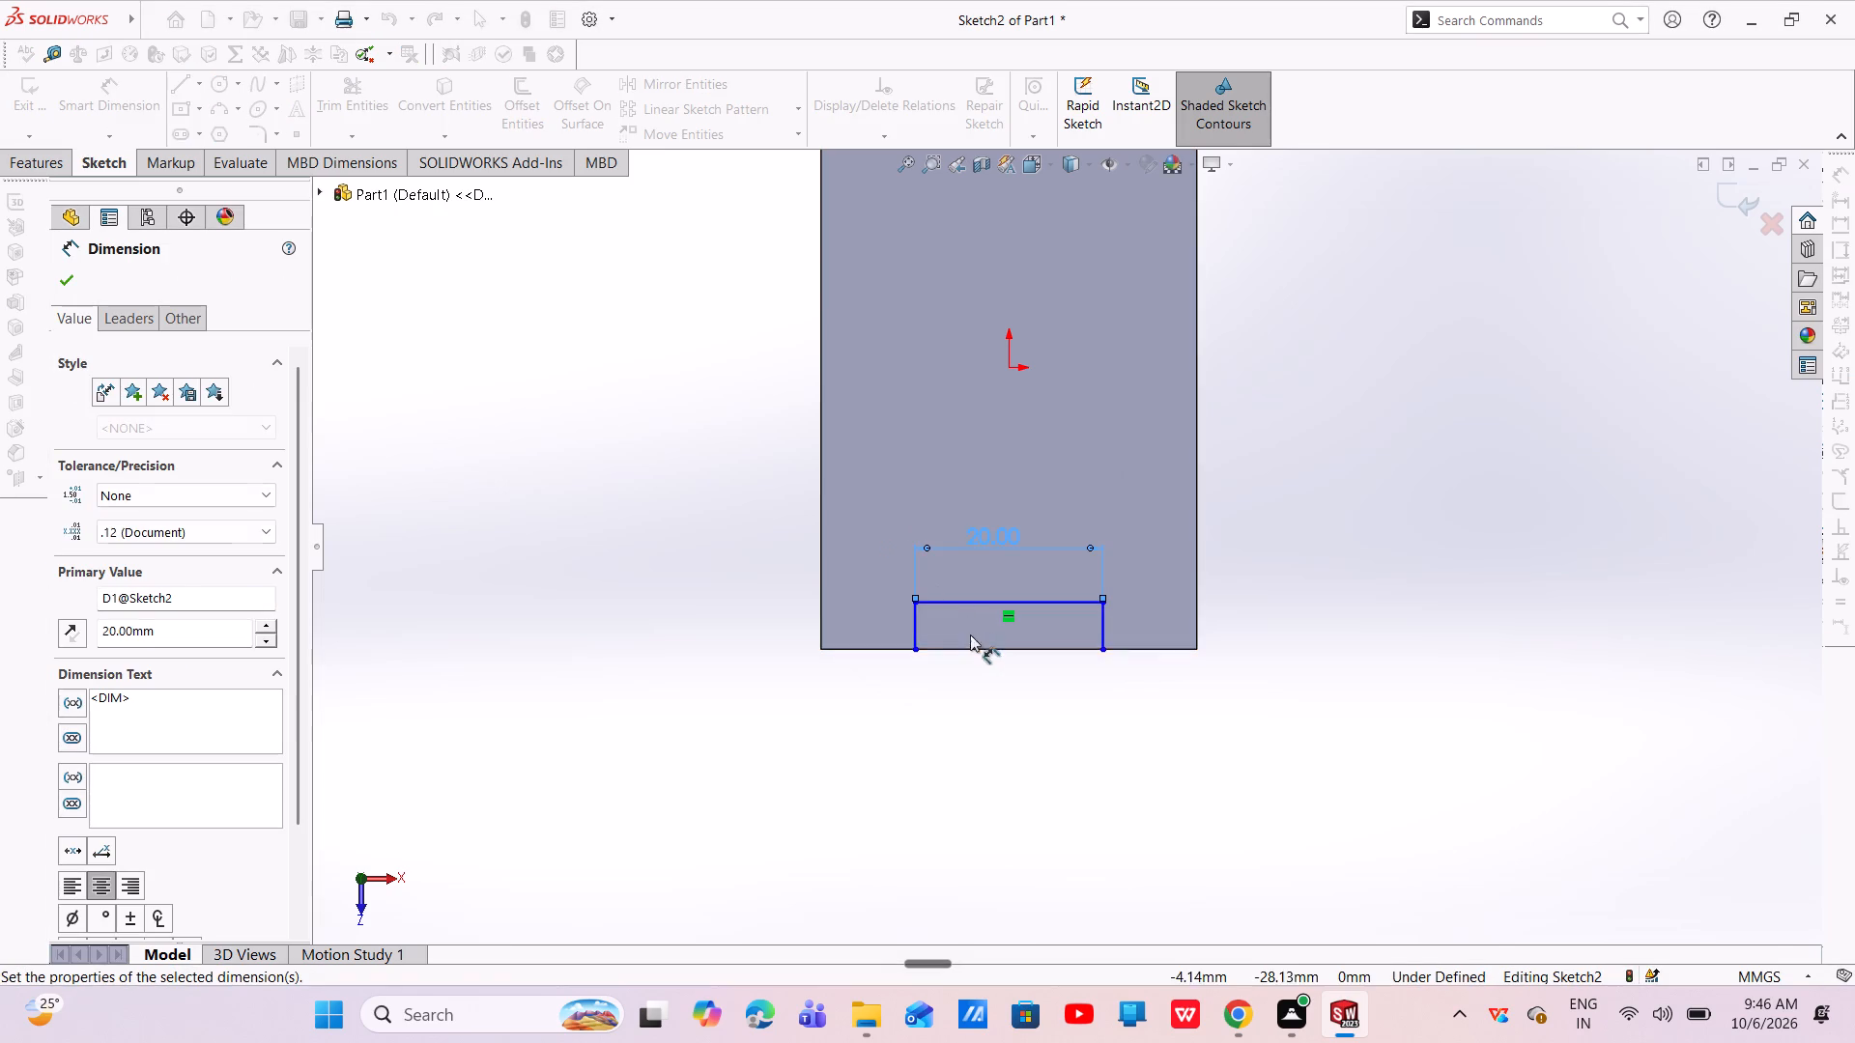
{"action": "left_click", "coordinate": [912, 618]}
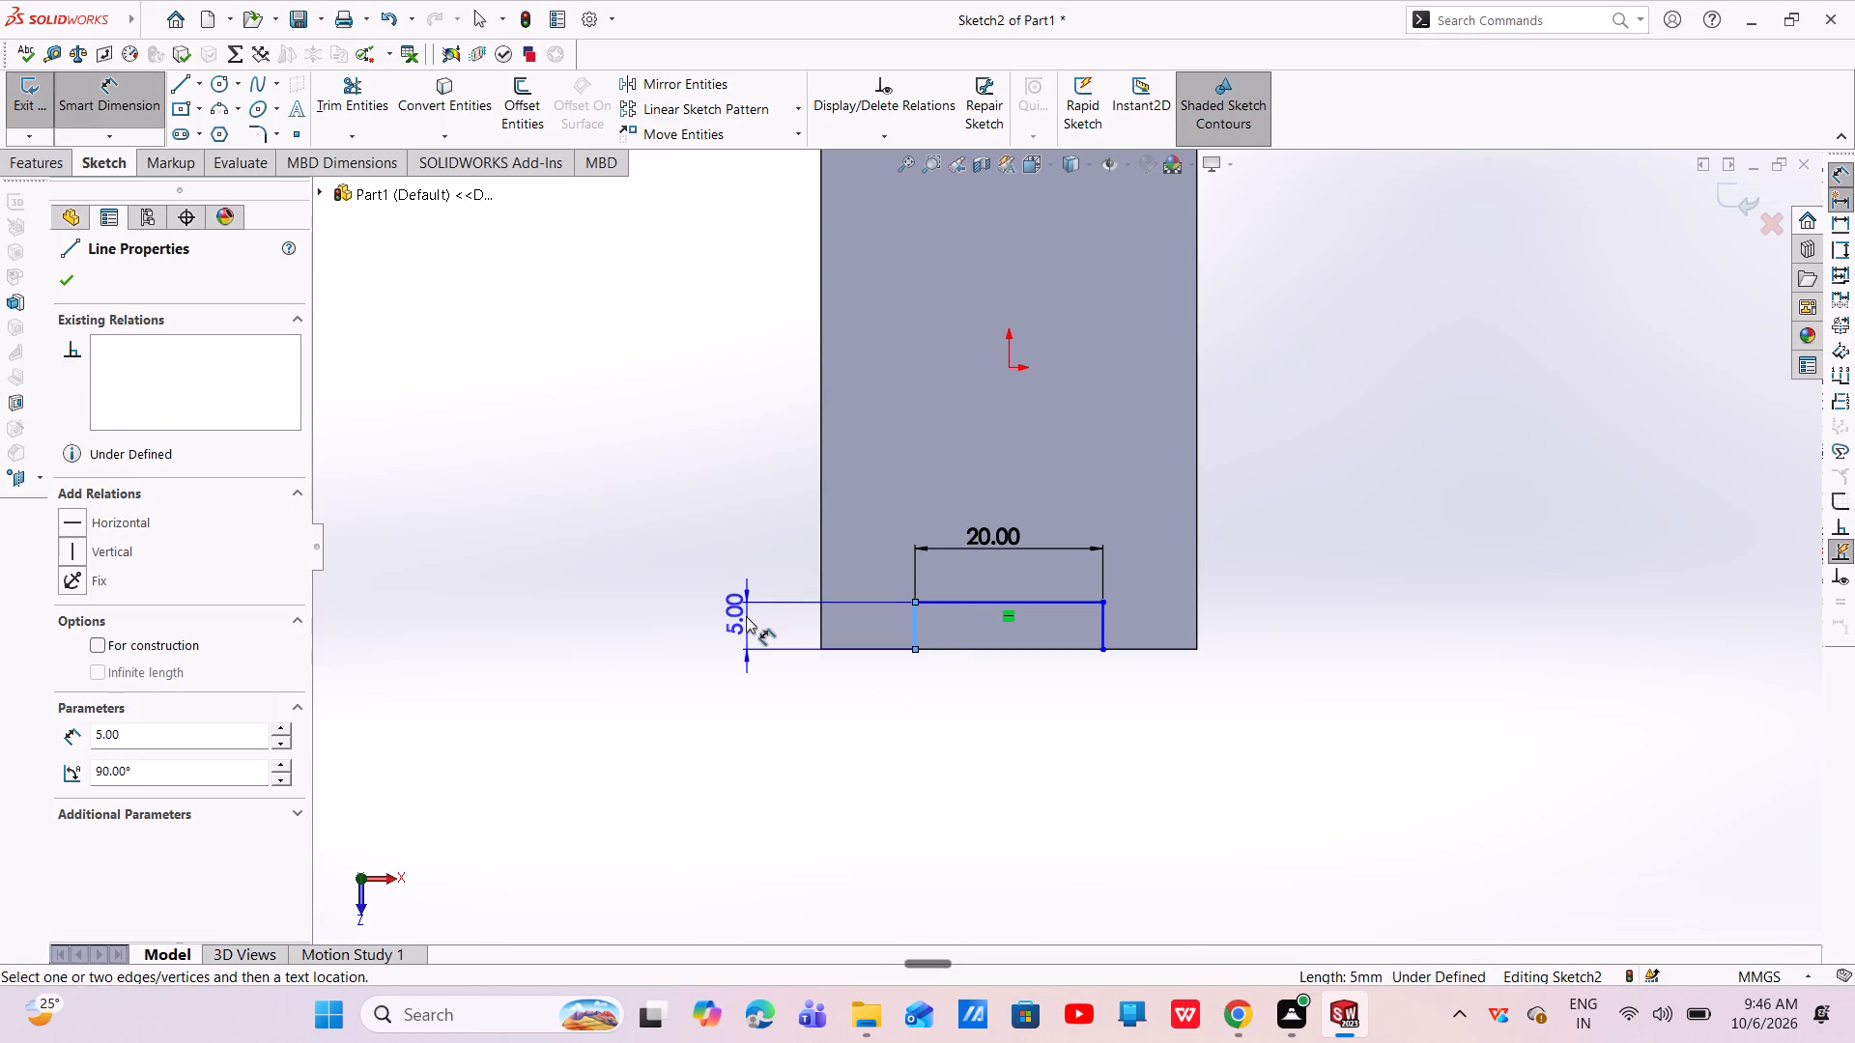
{"action": "left_click", "coordinate": [745, 617]}
{"action": "left_click", "coordinate": [660, 584]}
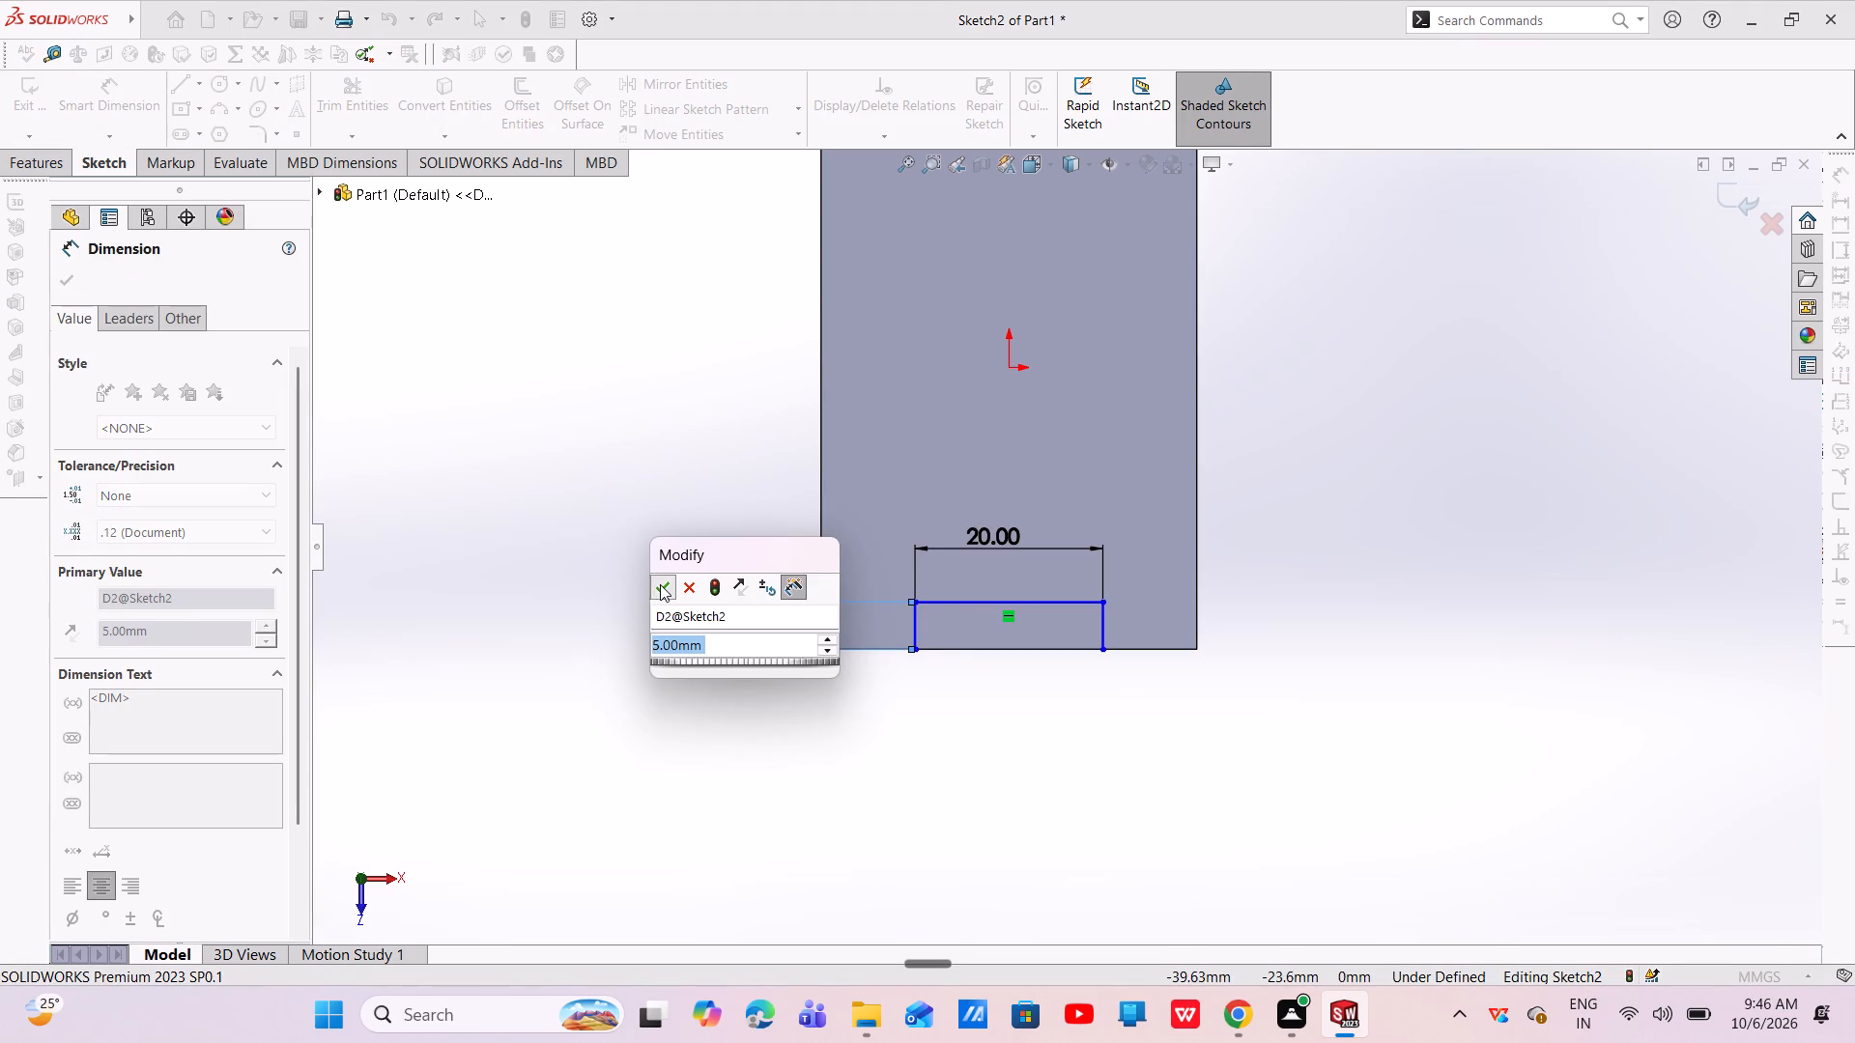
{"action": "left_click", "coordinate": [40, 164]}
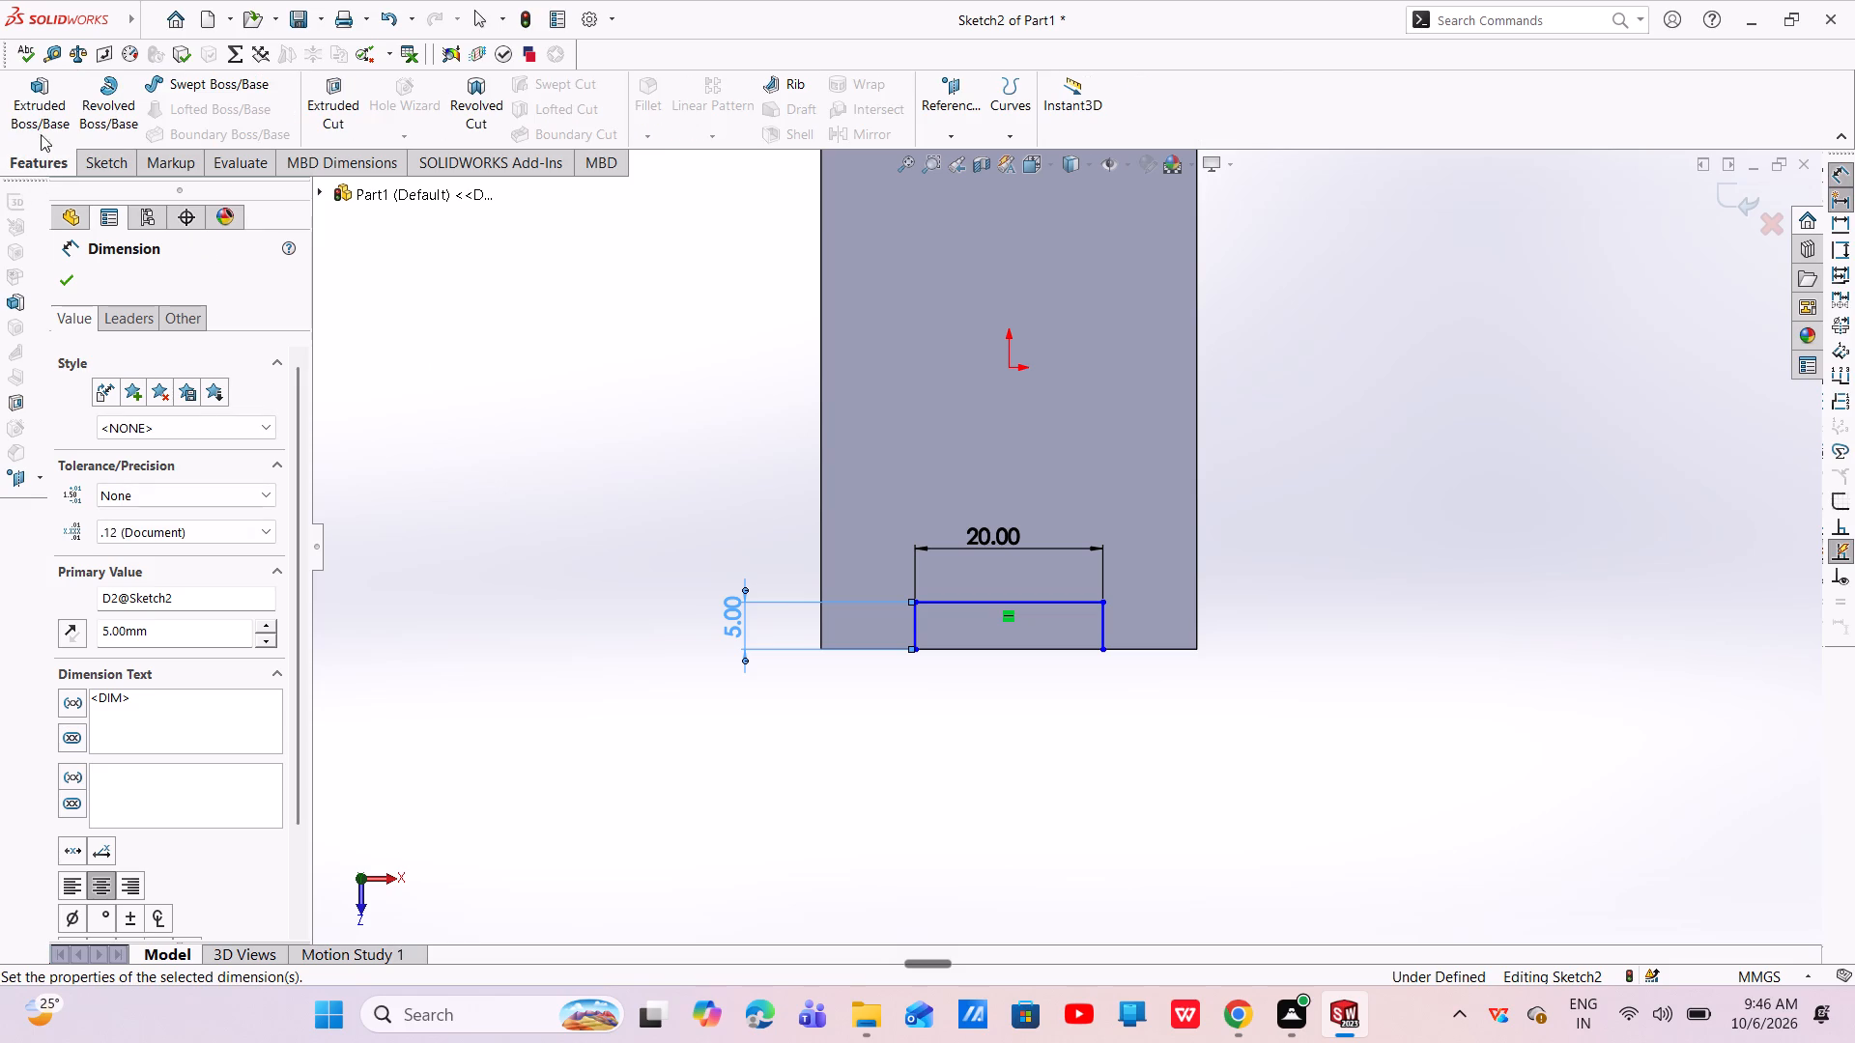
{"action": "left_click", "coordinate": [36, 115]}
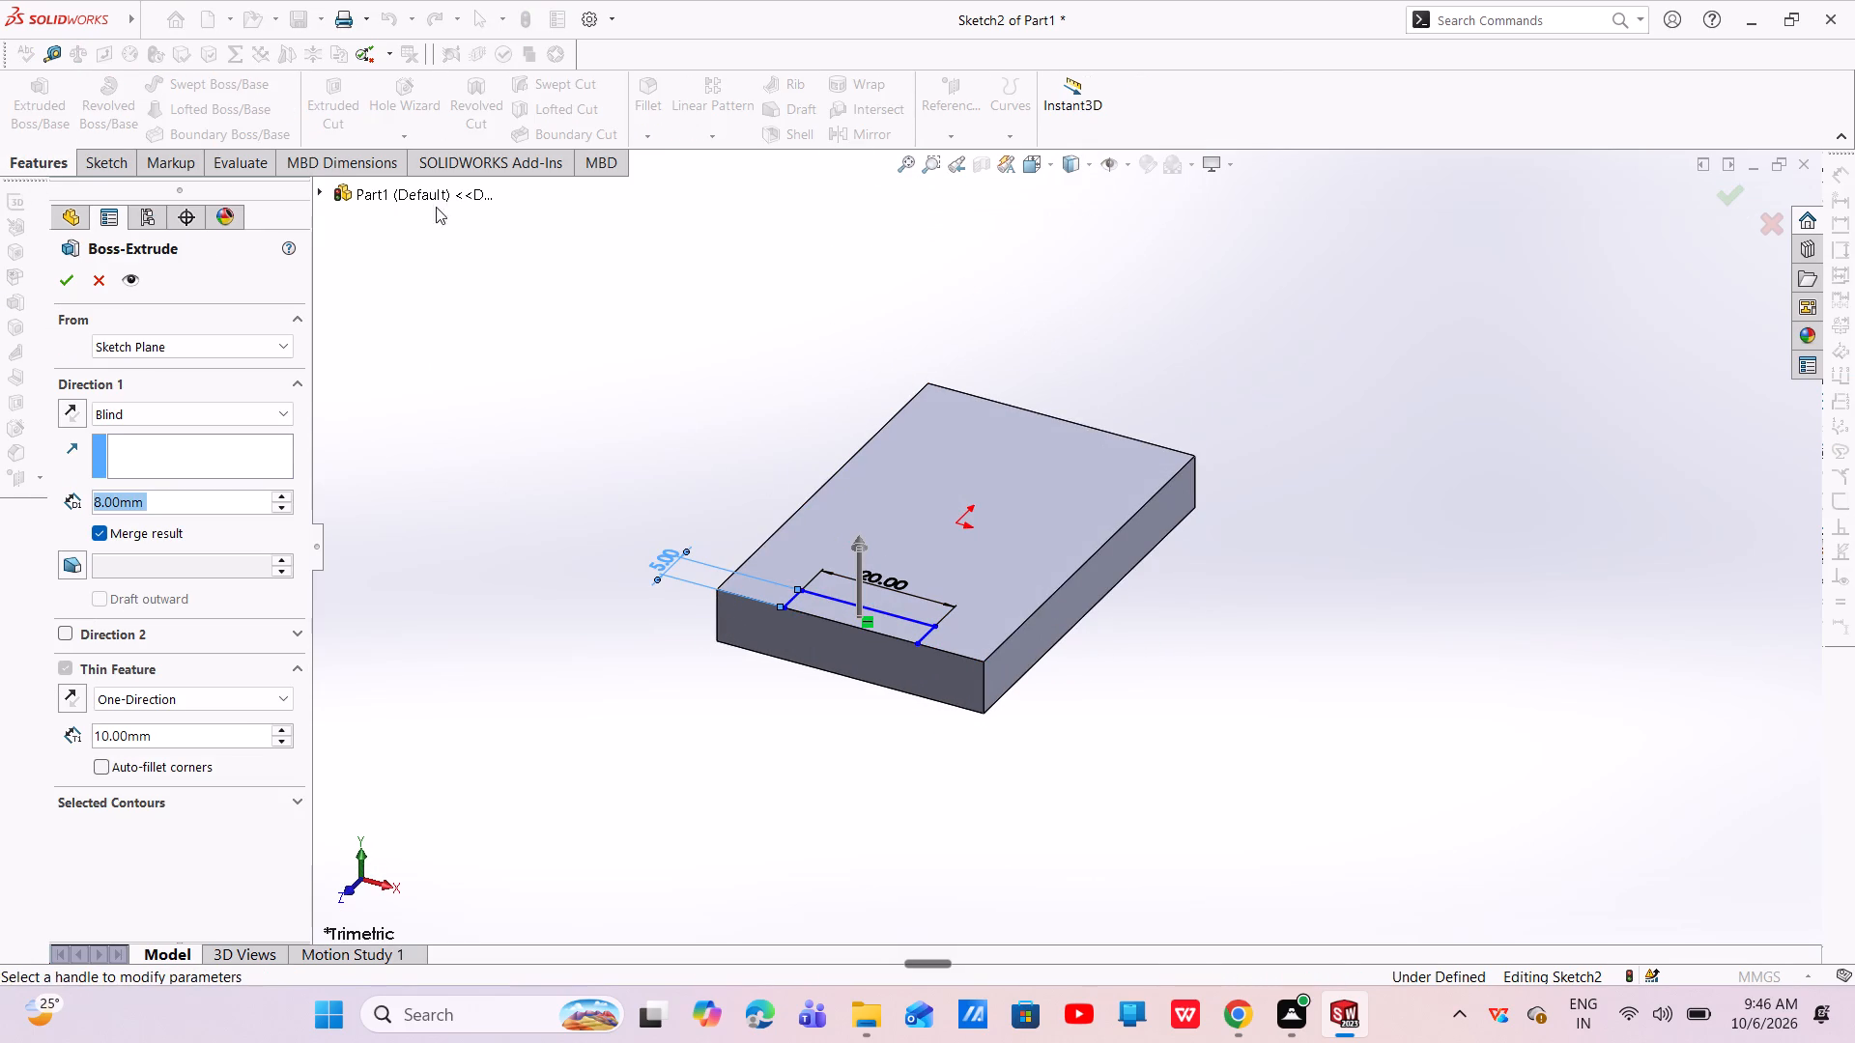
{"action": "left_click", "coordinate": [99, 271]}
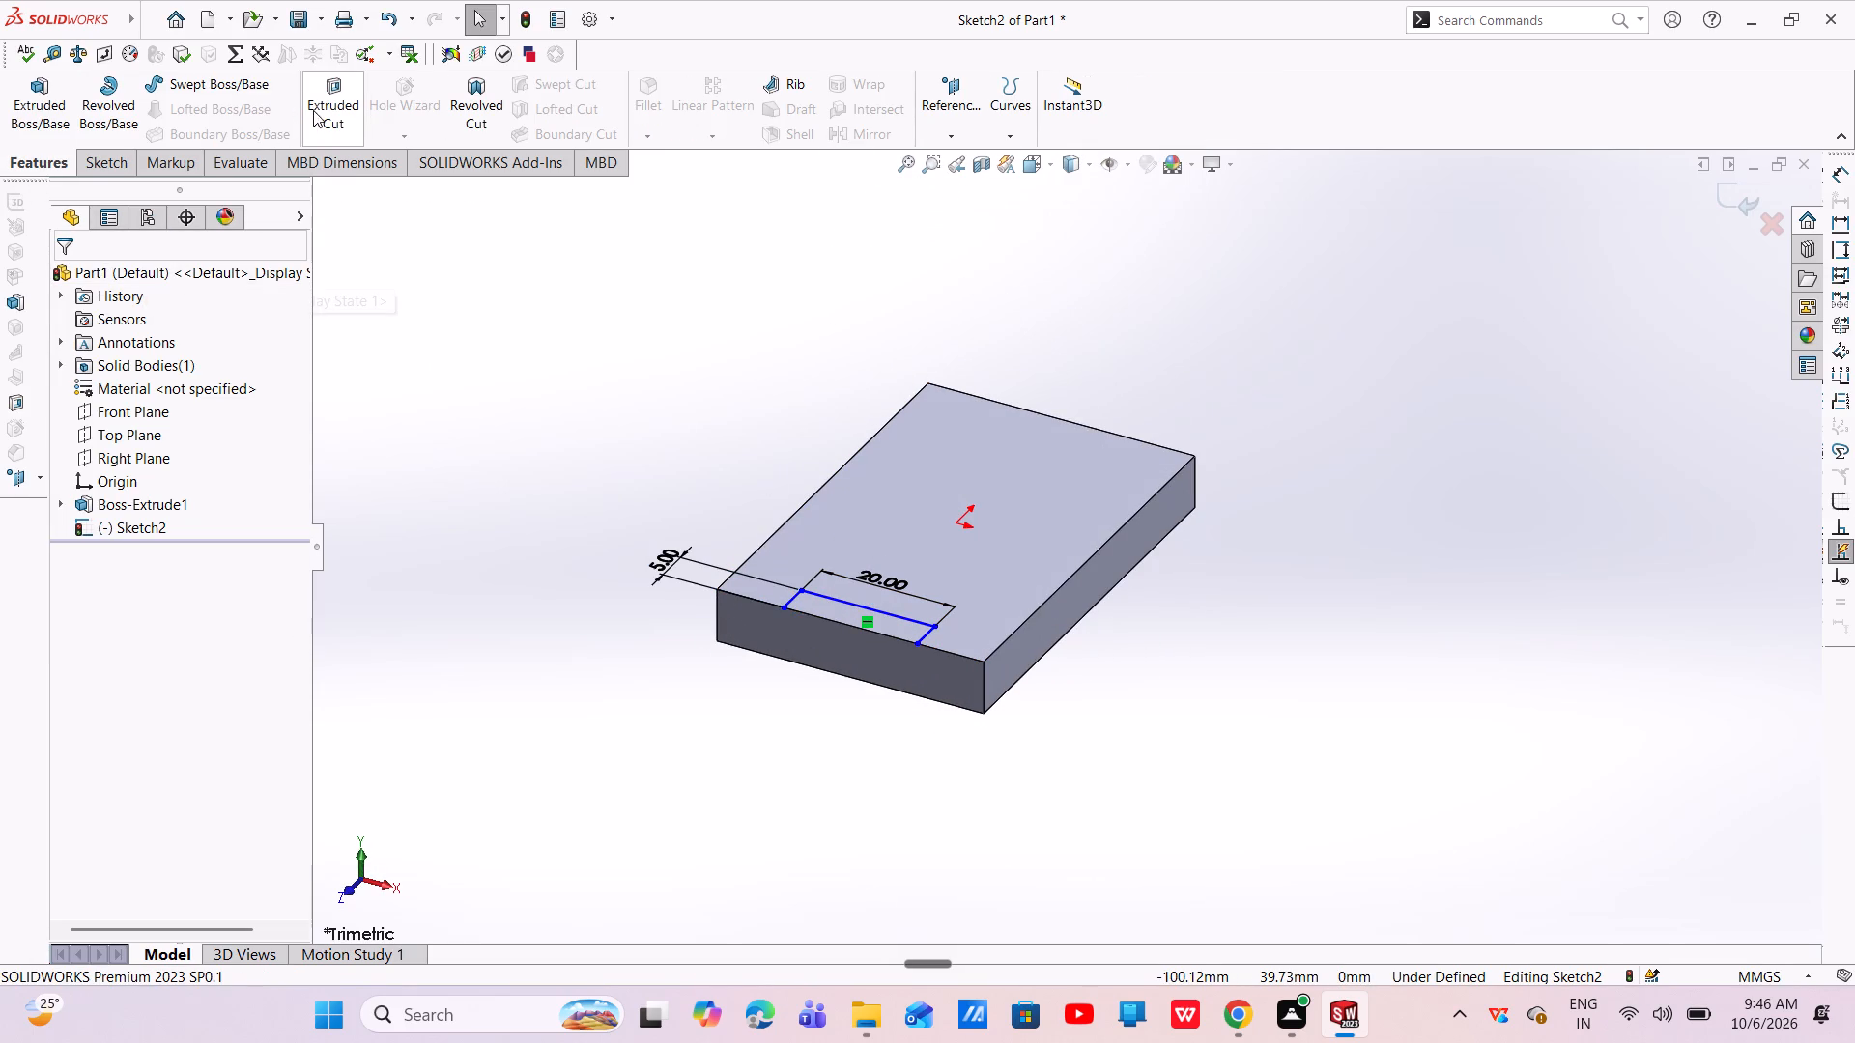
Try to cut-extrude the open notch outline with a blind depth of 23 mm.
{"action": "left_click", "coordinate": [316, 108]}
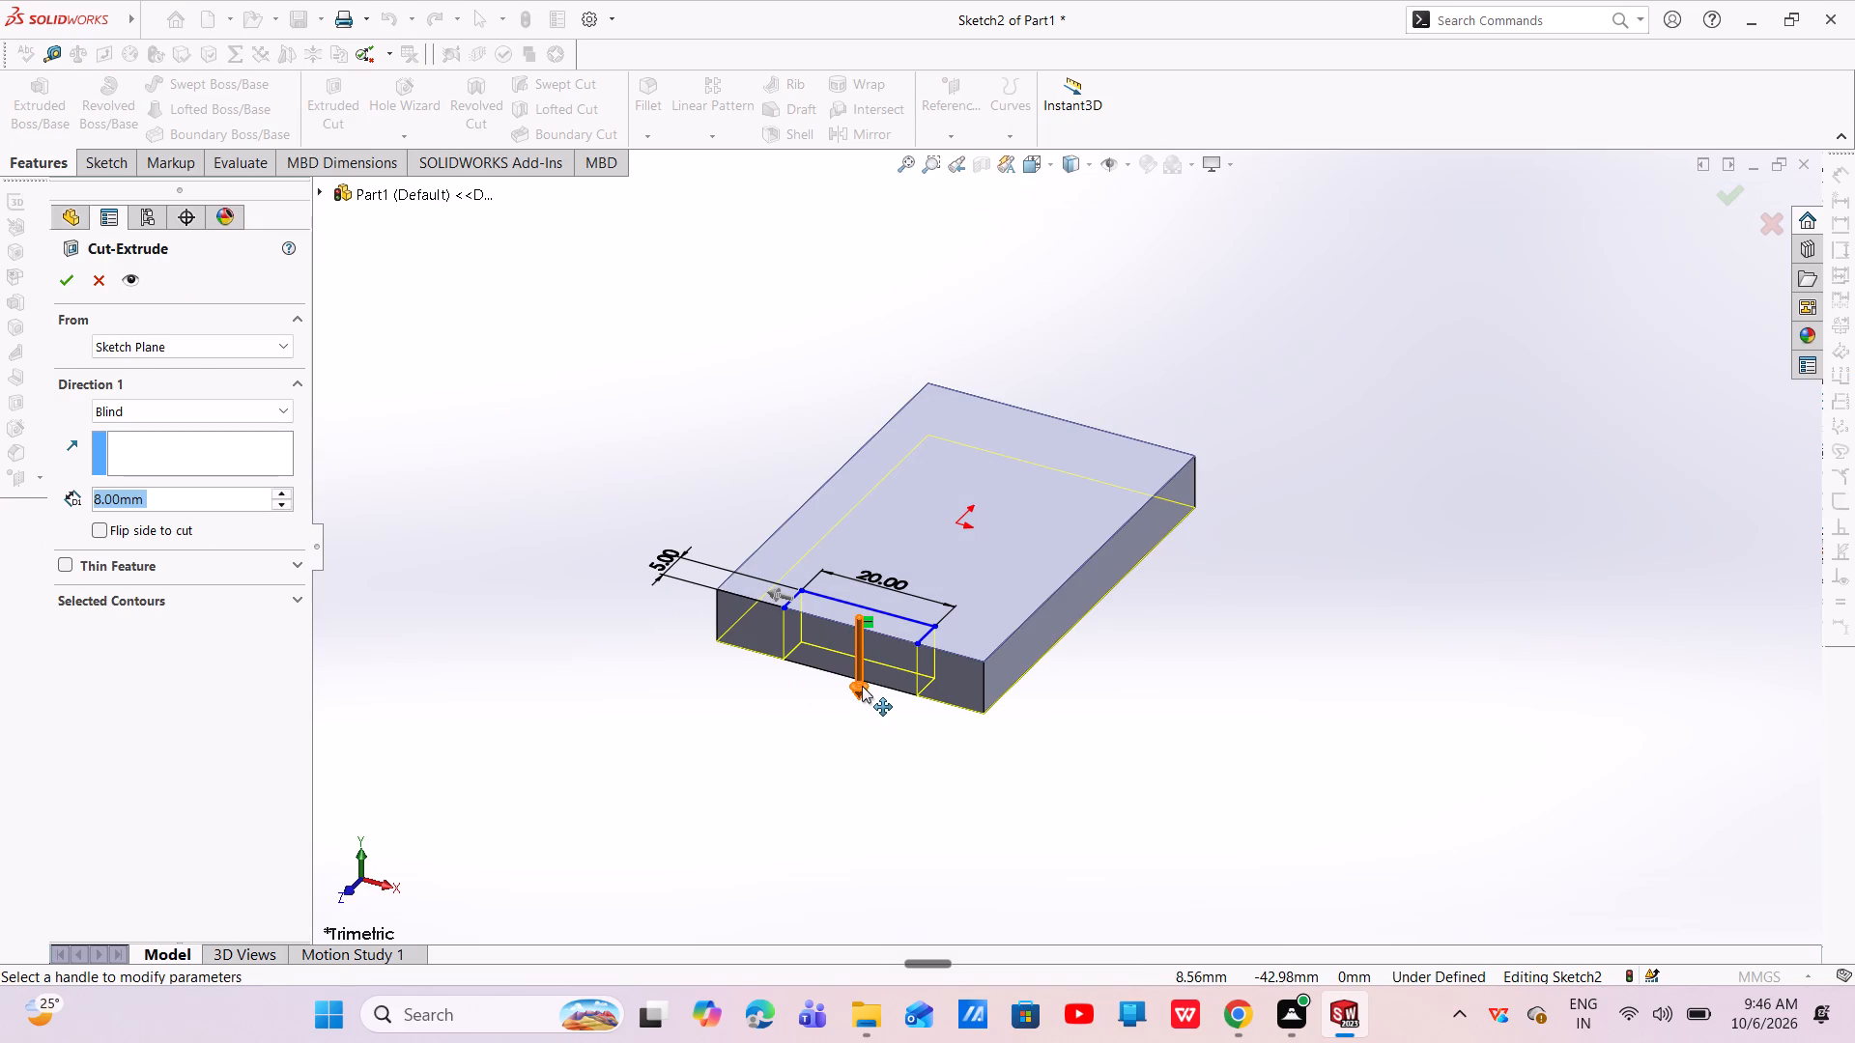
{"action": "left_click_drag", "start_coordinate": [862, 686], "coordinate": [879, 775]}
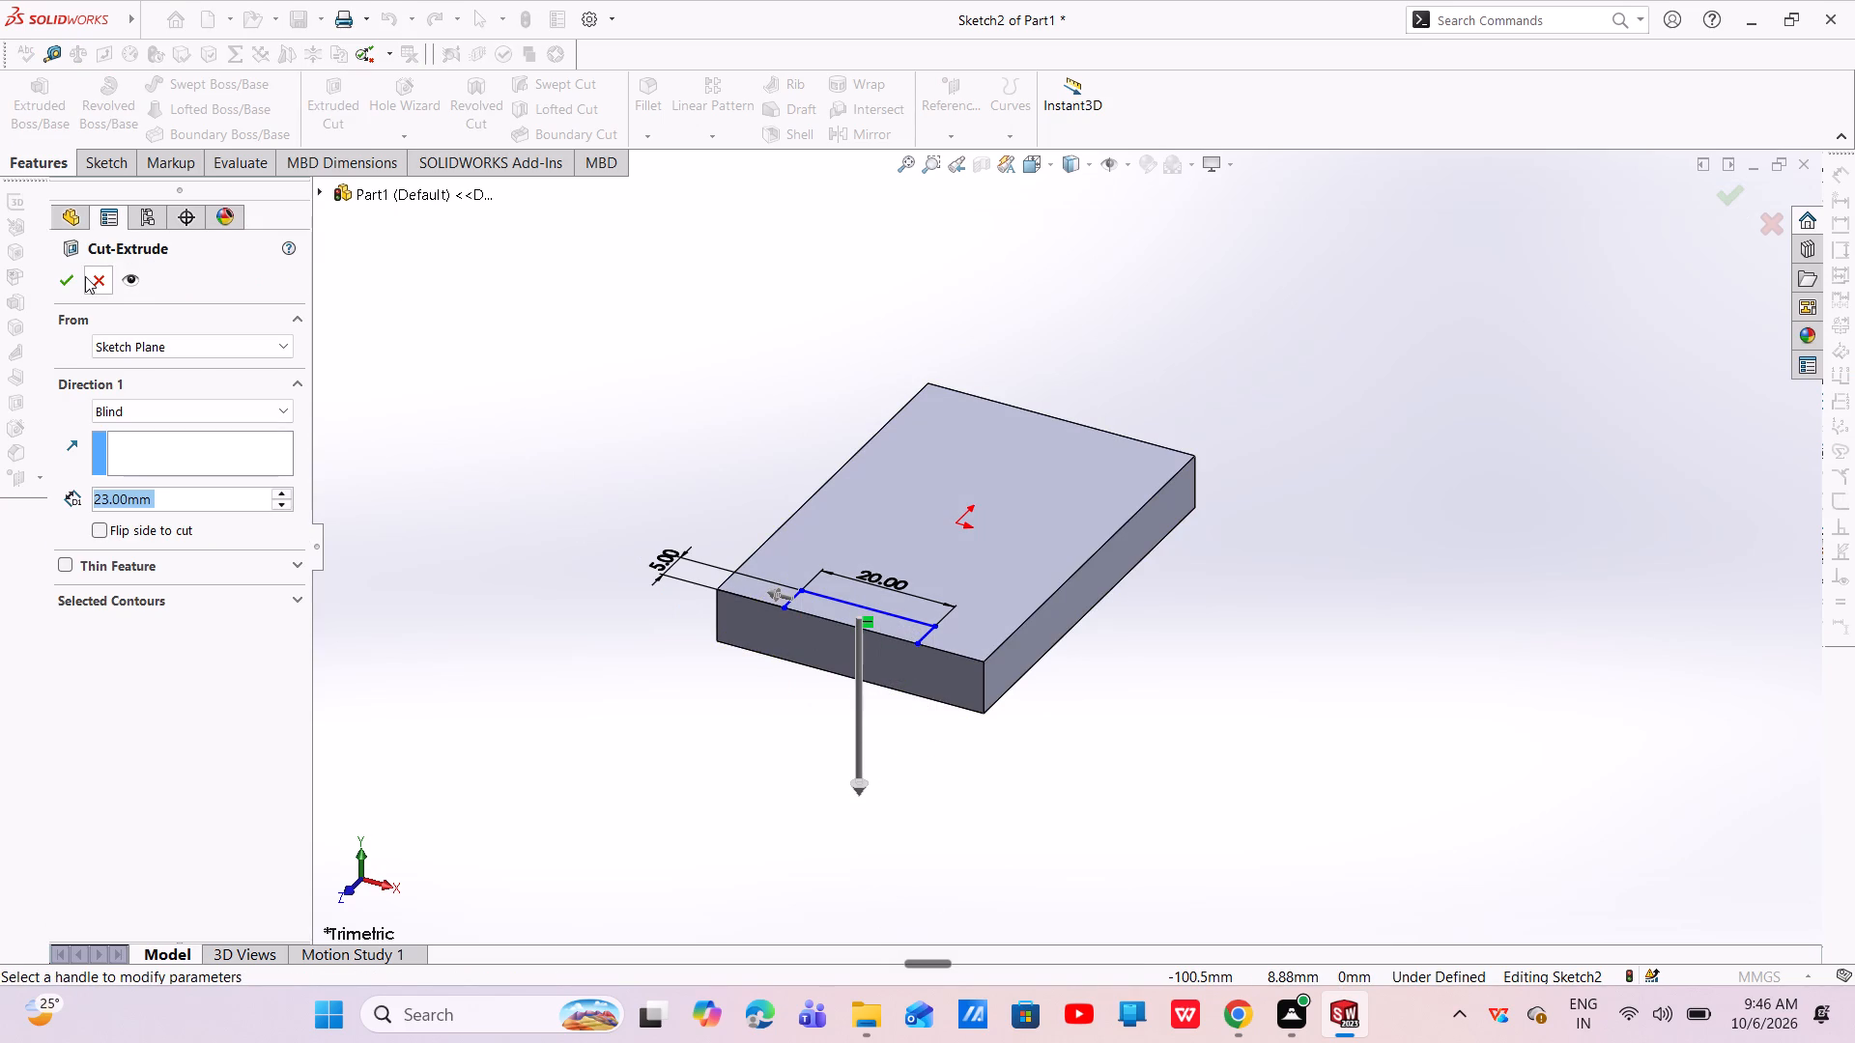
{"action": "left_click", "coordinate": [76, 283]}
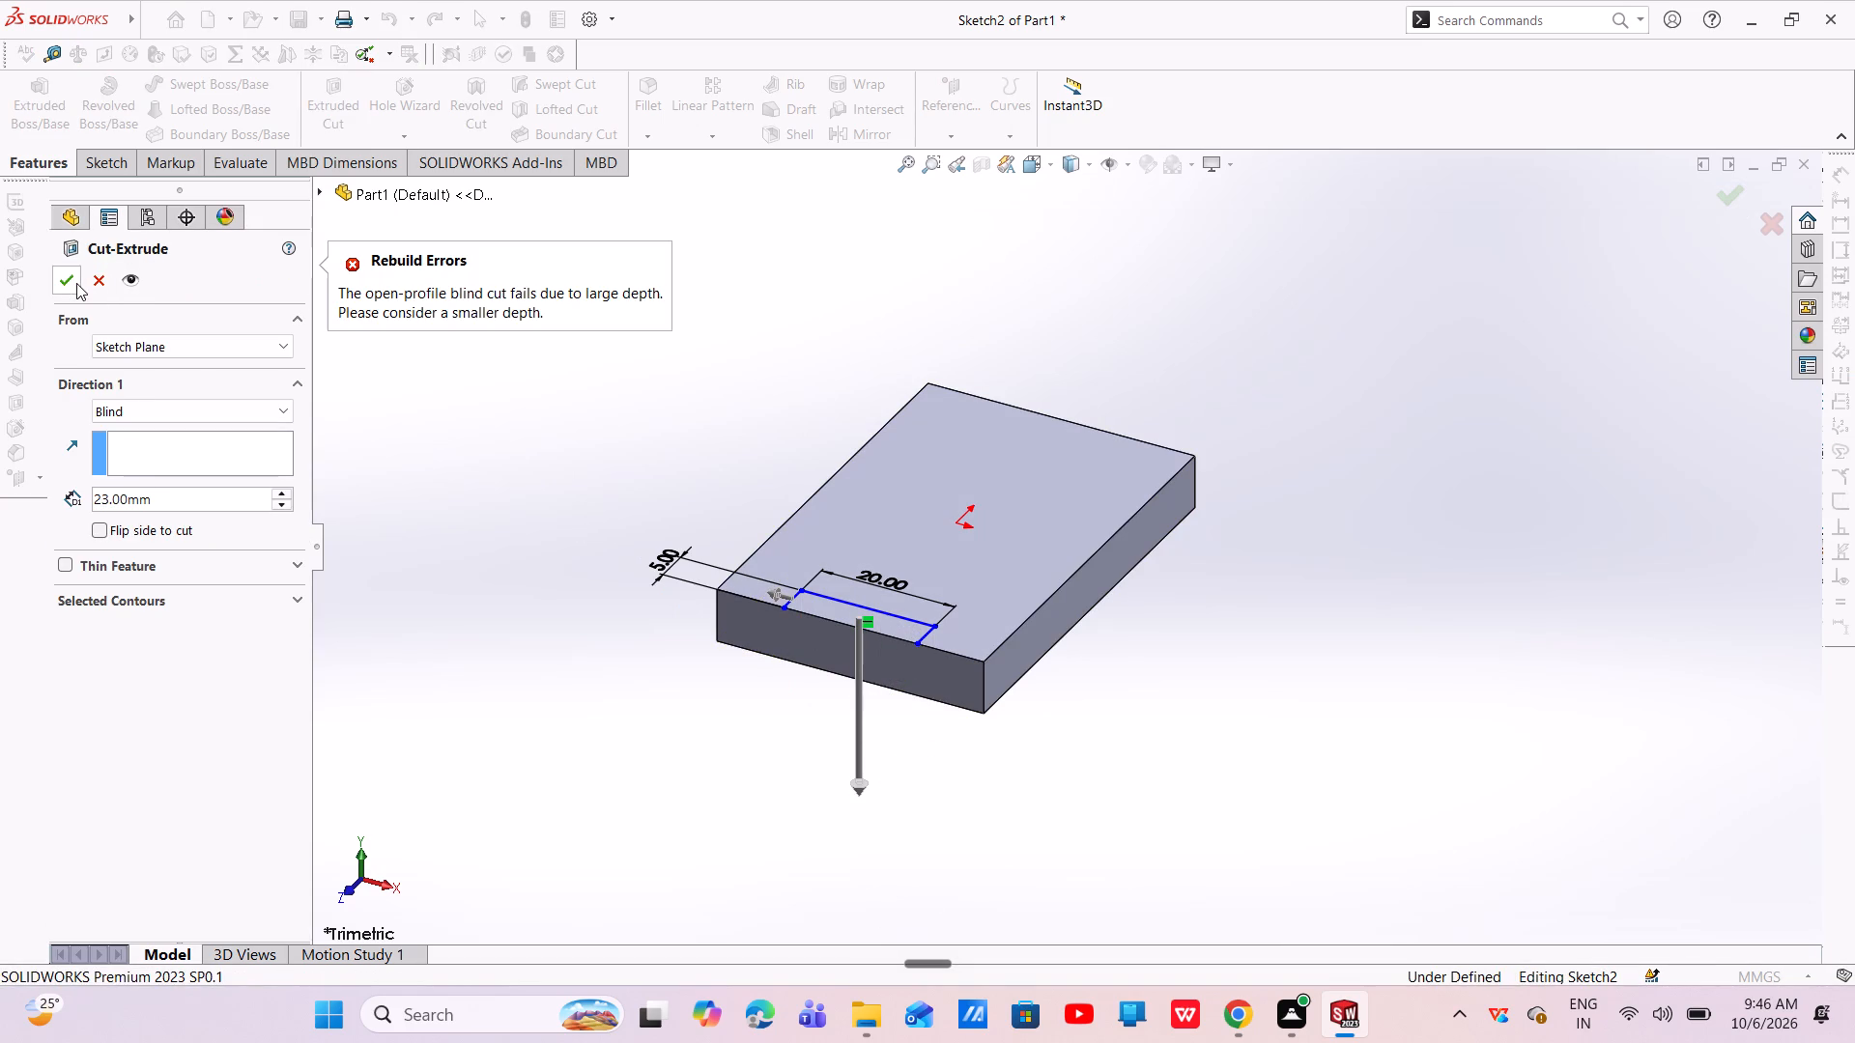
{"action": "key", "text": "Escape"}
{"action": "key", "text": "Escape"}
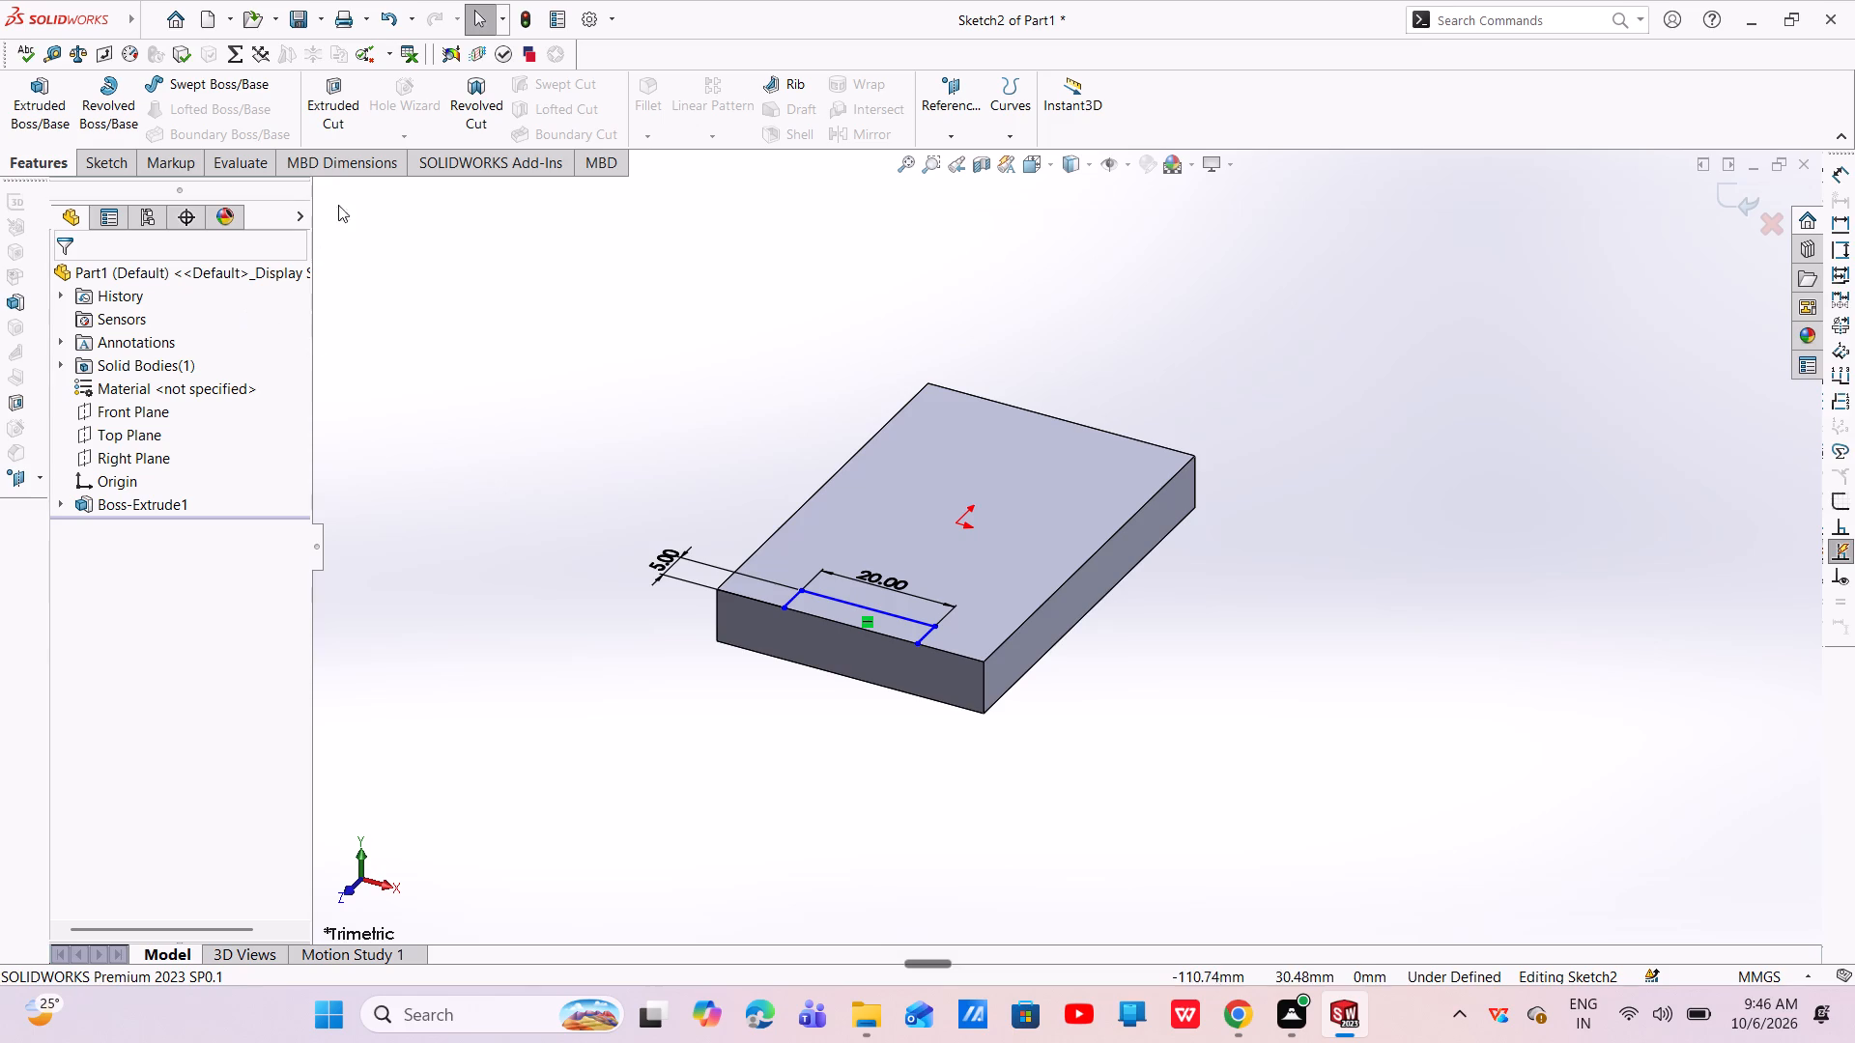
Close the notch outline with a 20 mm horizontal line along the plate's front edge.
{"action": "left_click", "coordinate": [114, 161]}
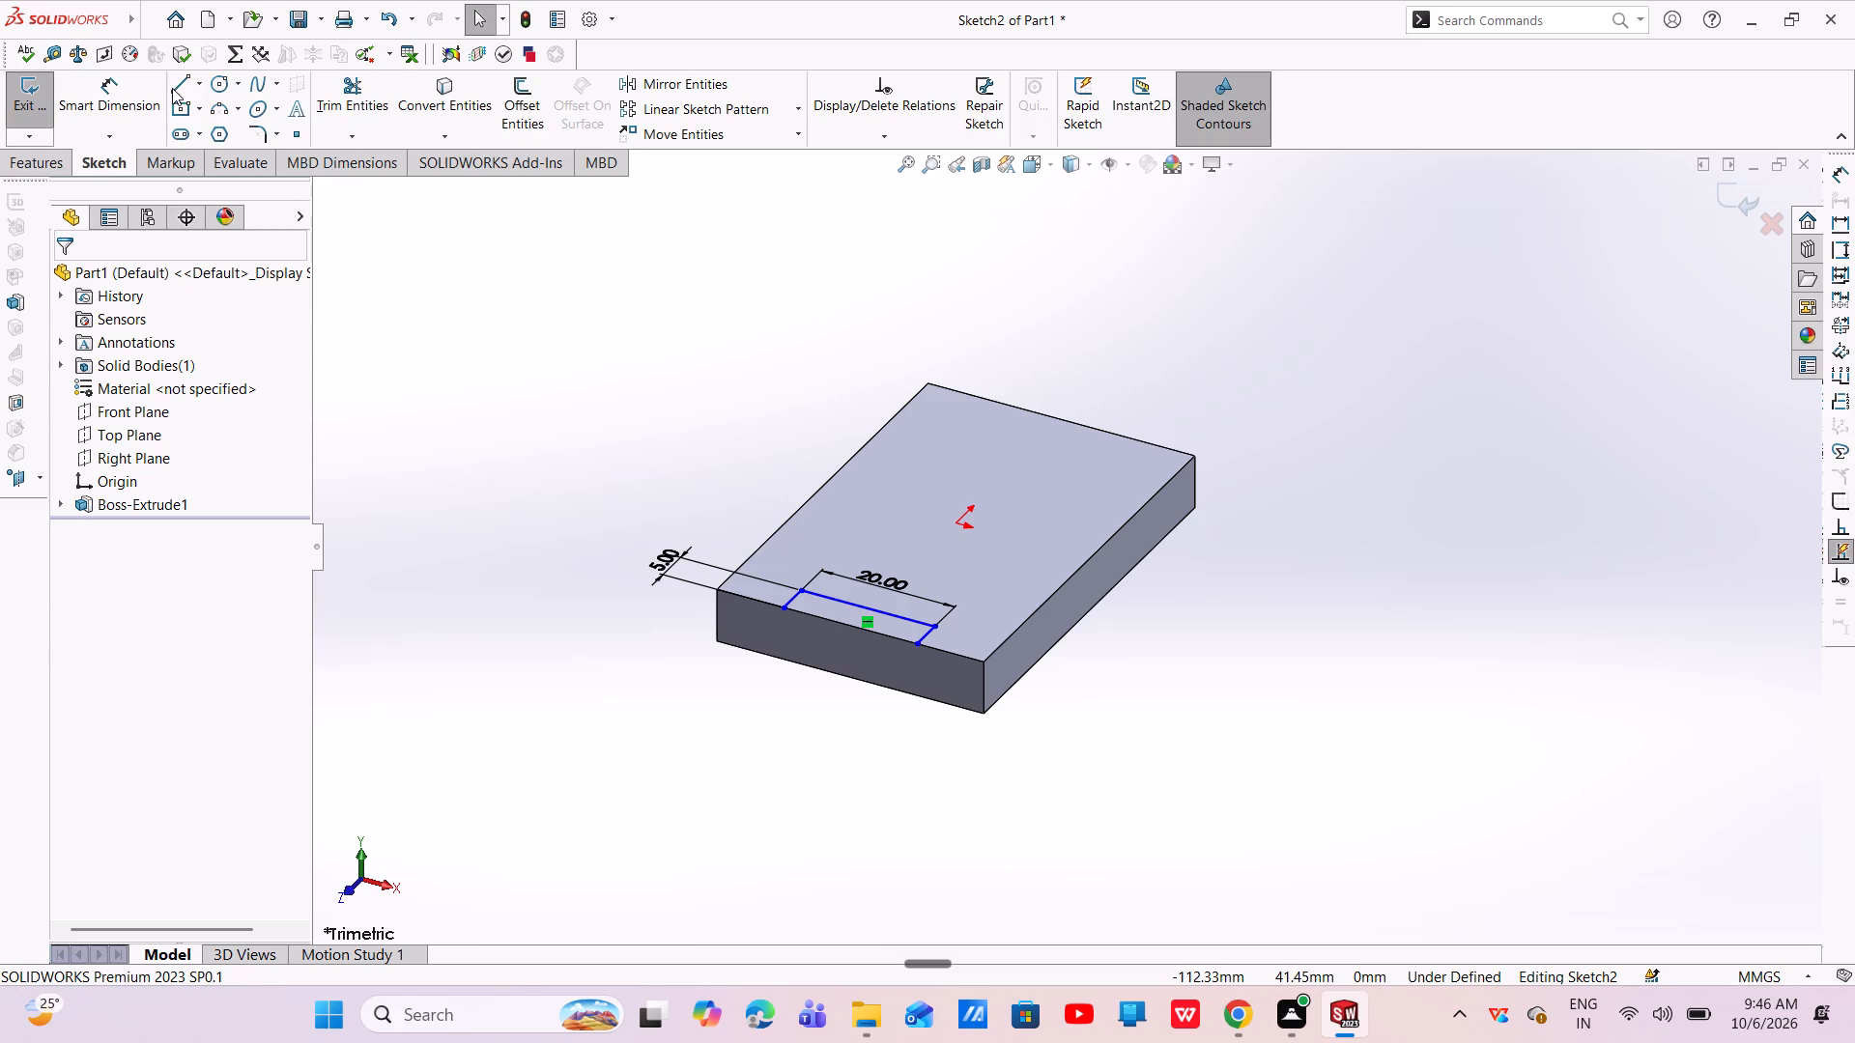
{"action": "left_click", "coordinate": [172, 88]}
{"action": "left_click", "coordinate": [782, 607]}
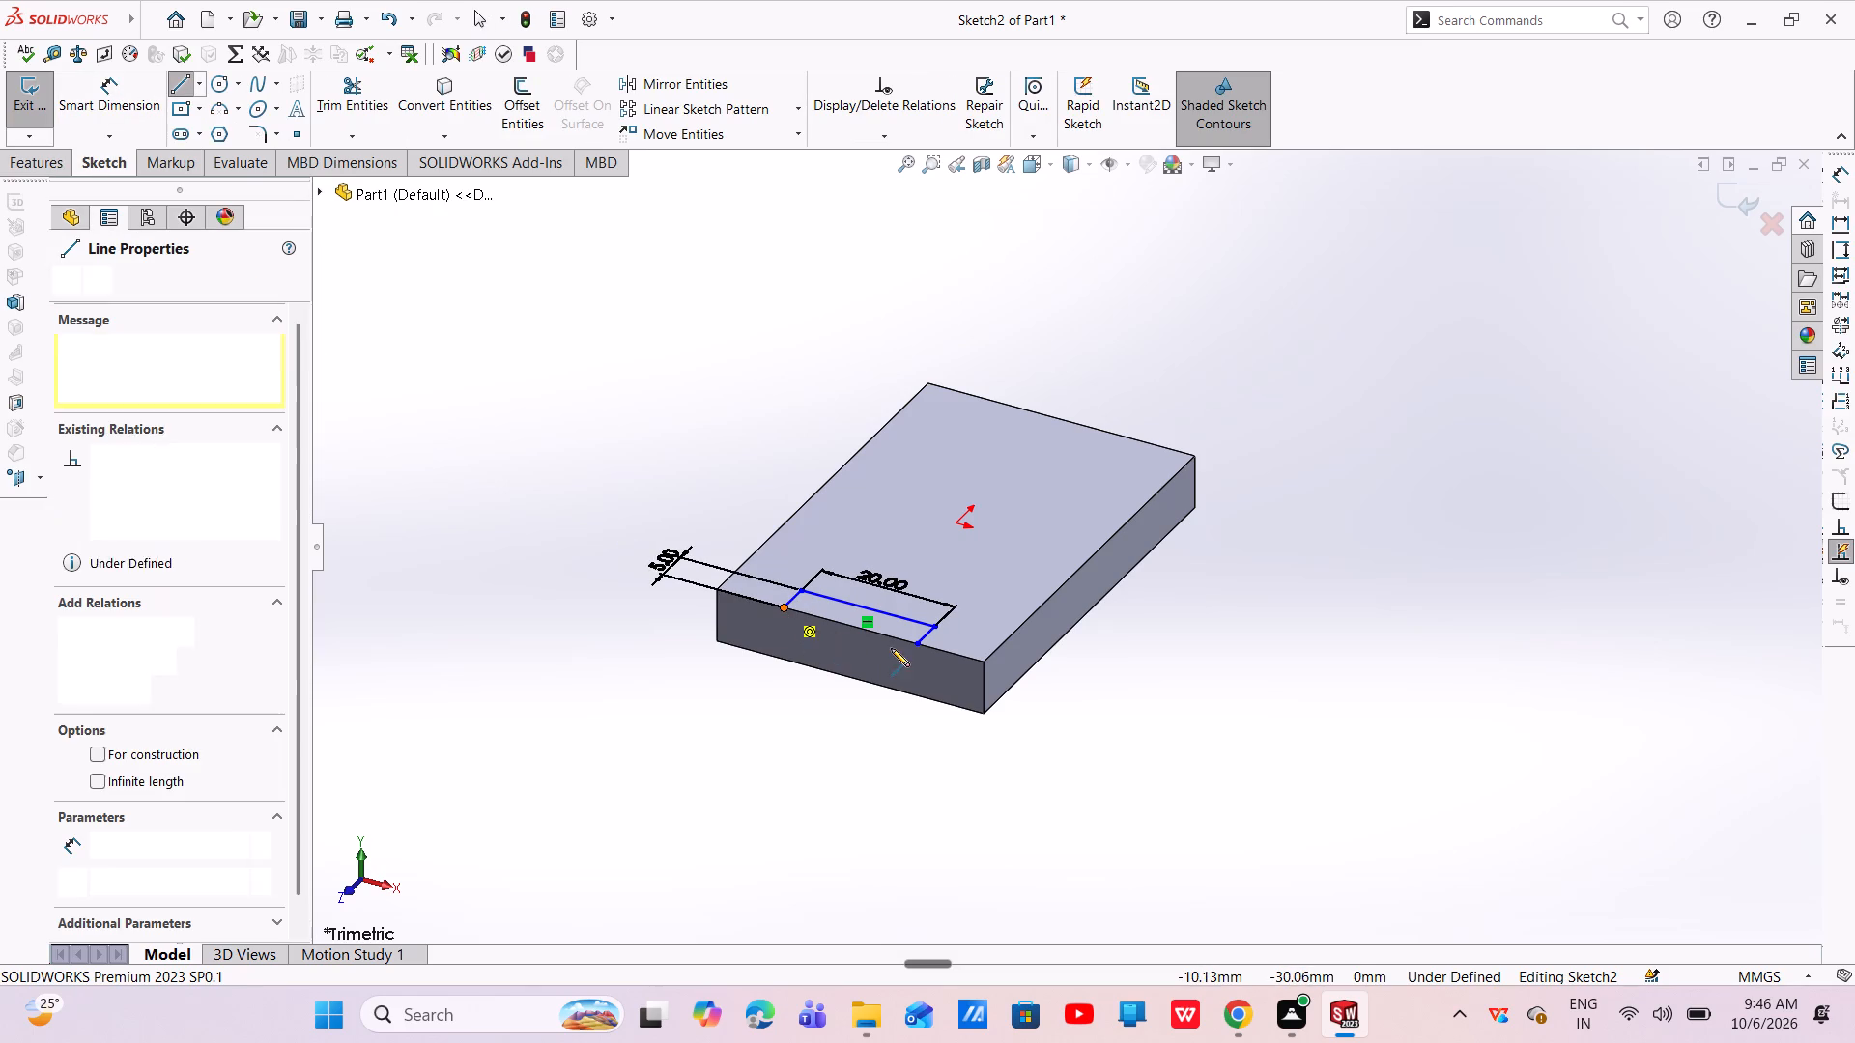
{"action": "left_click", "coordinate": [918, 645]}
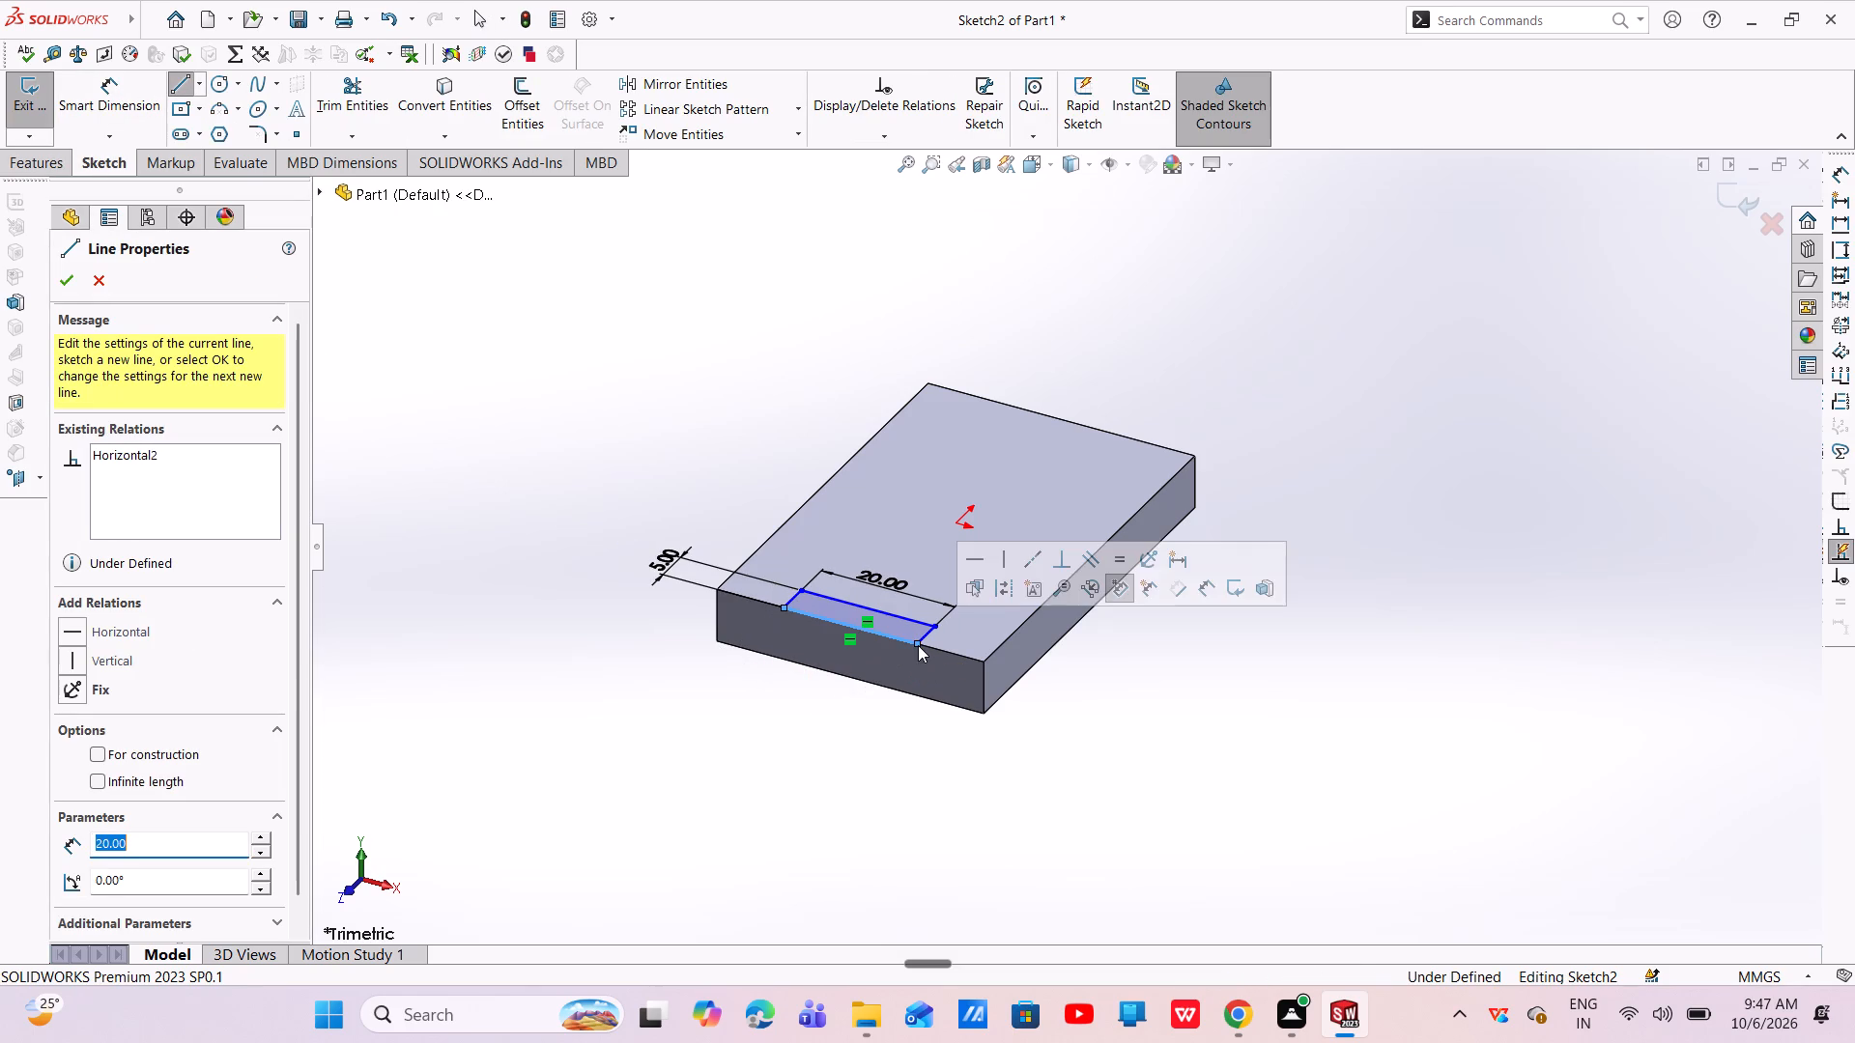
{"action": "key", "text": "Escape"}
{"action": "key", "text": "Escape"}
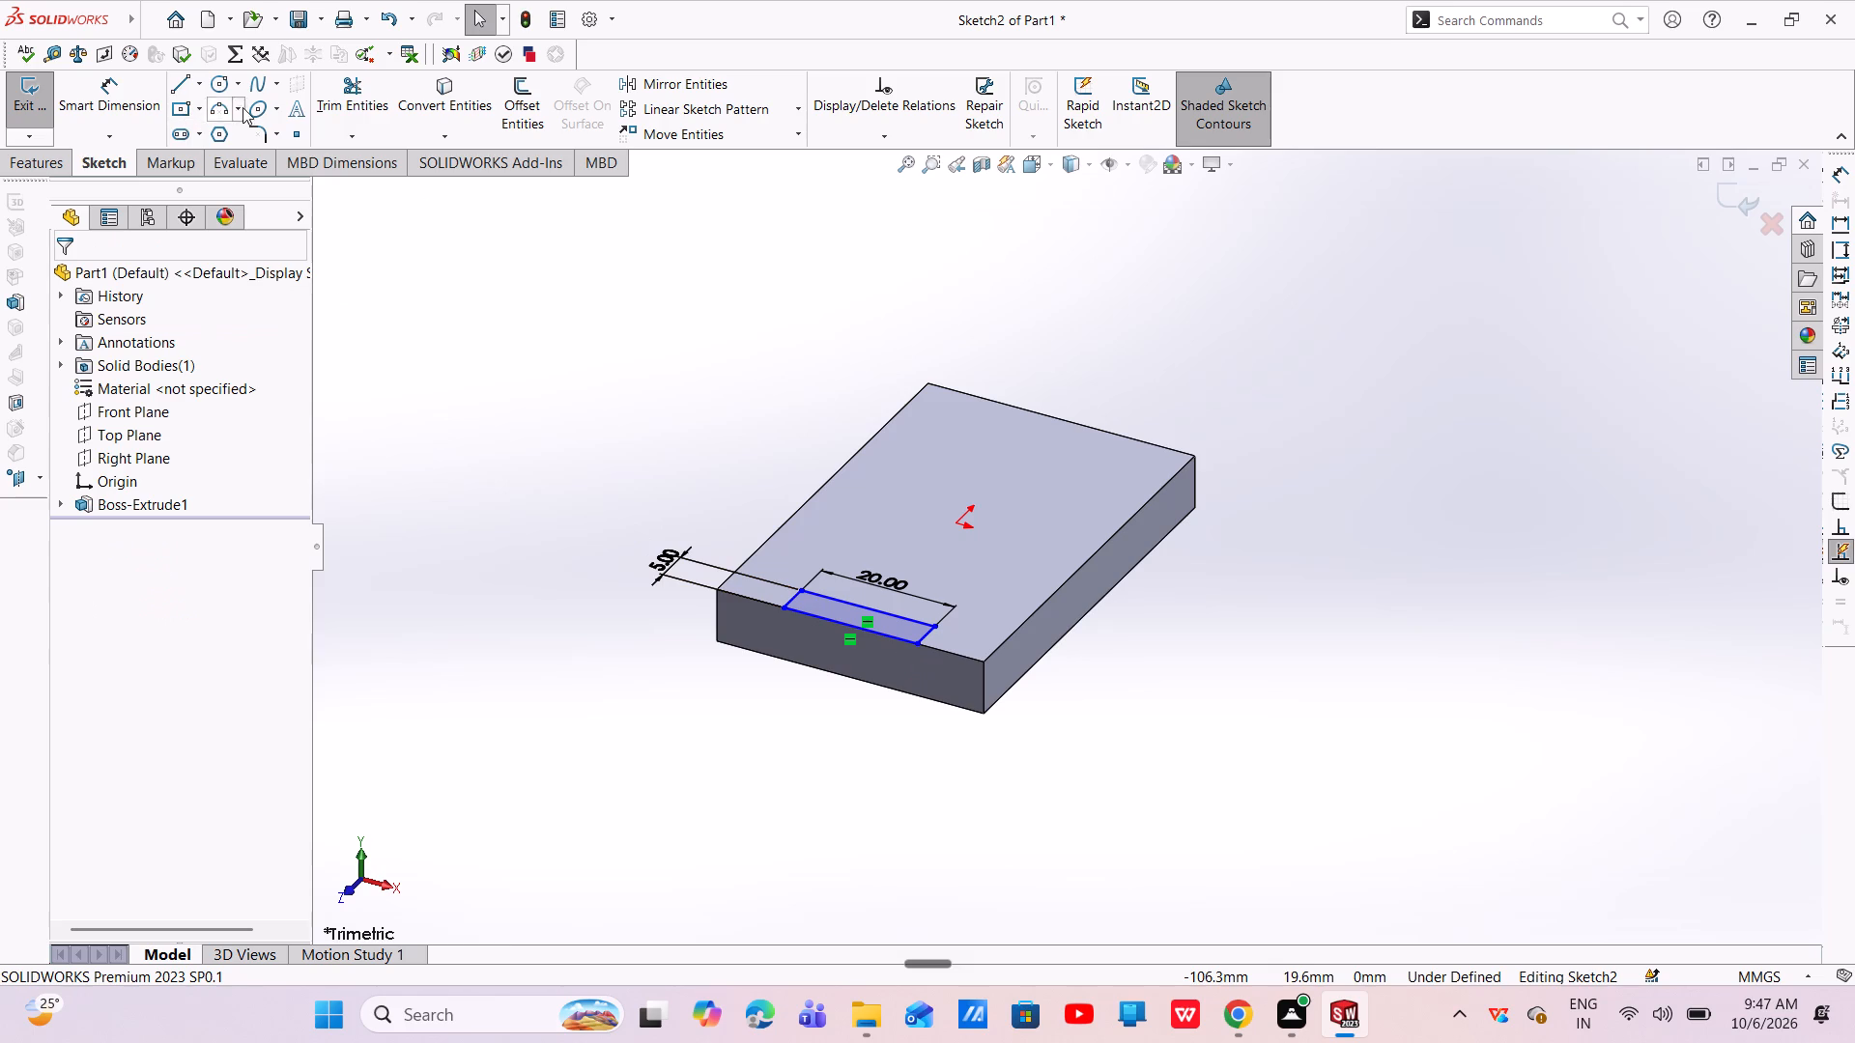
Cut-extrude the closed notch profile down through the plate with a blind depth of 20 mm.
{"action": "left_click", "coordinate": [12, 163]}
{"action": "left_click", "coordinate": [335, 105]}
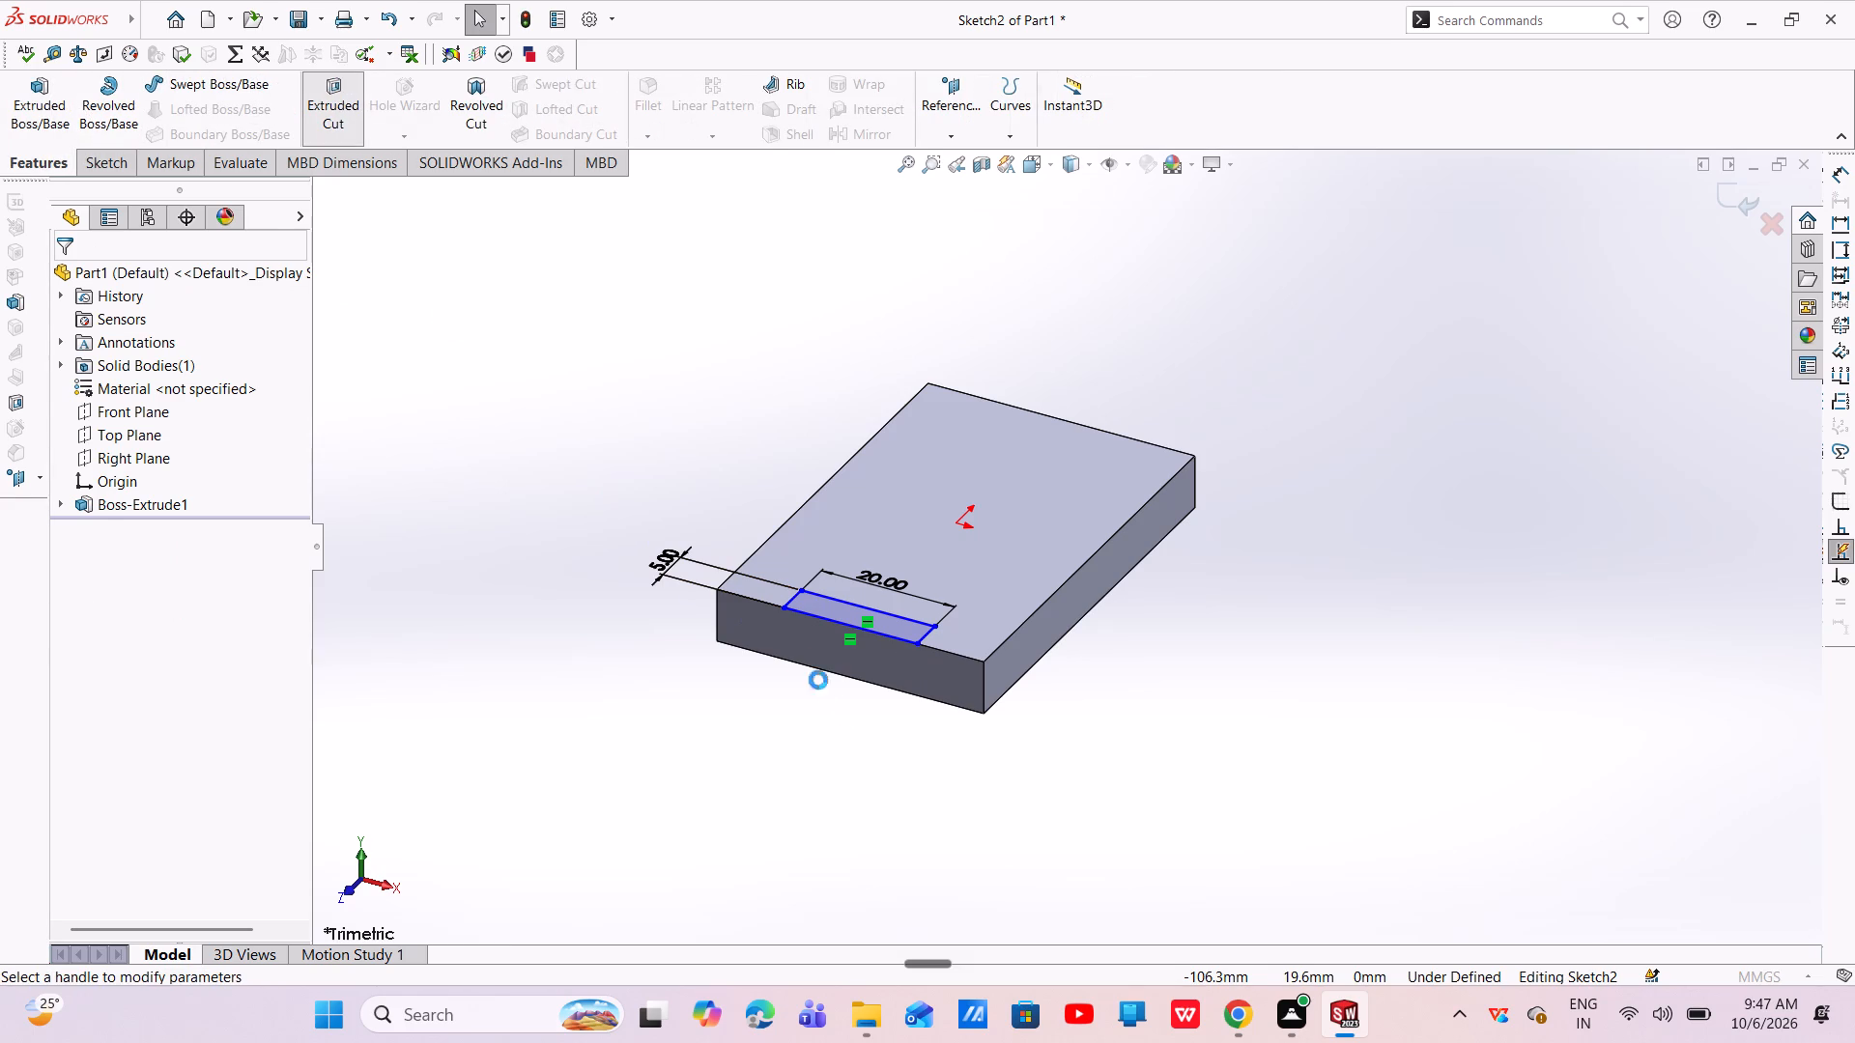
{"action": "left_click_drag", "start_coordinate": [851, 691], "coordinate": [851, 747]}
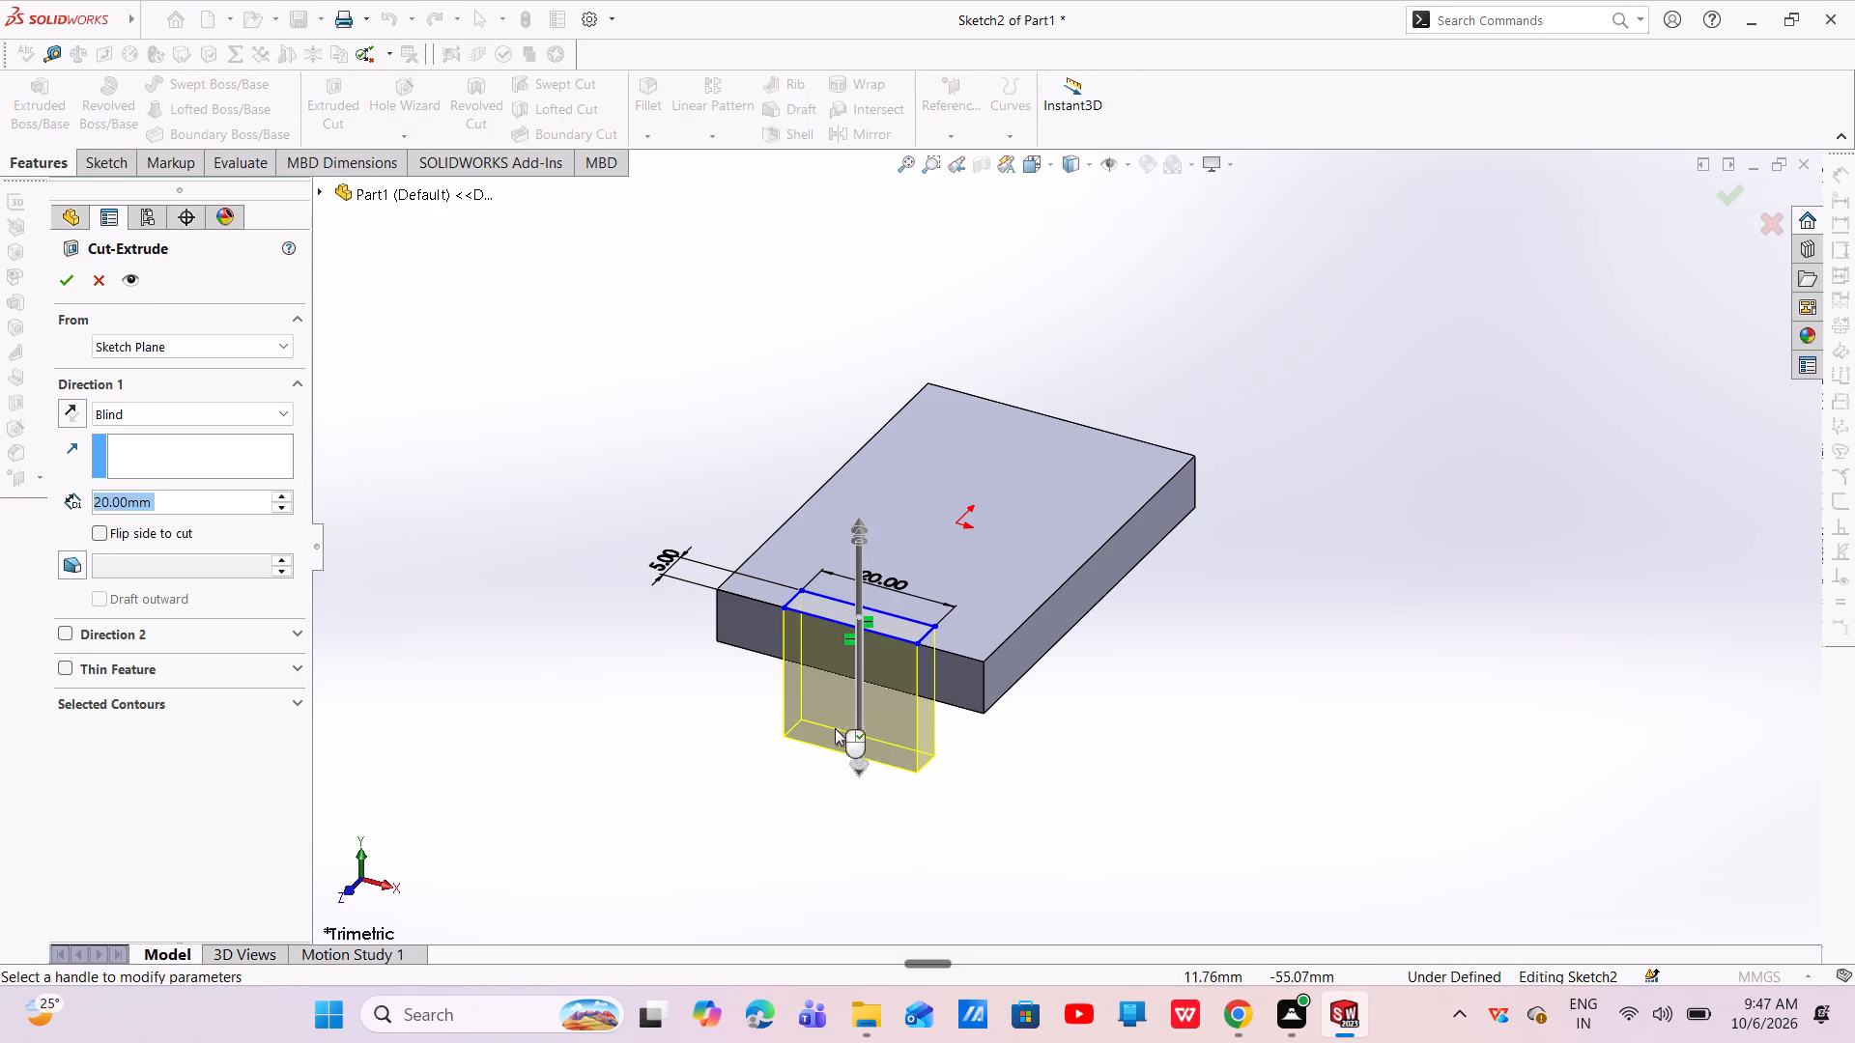
{"action": "left_click", "coordinate": [63, 287]}
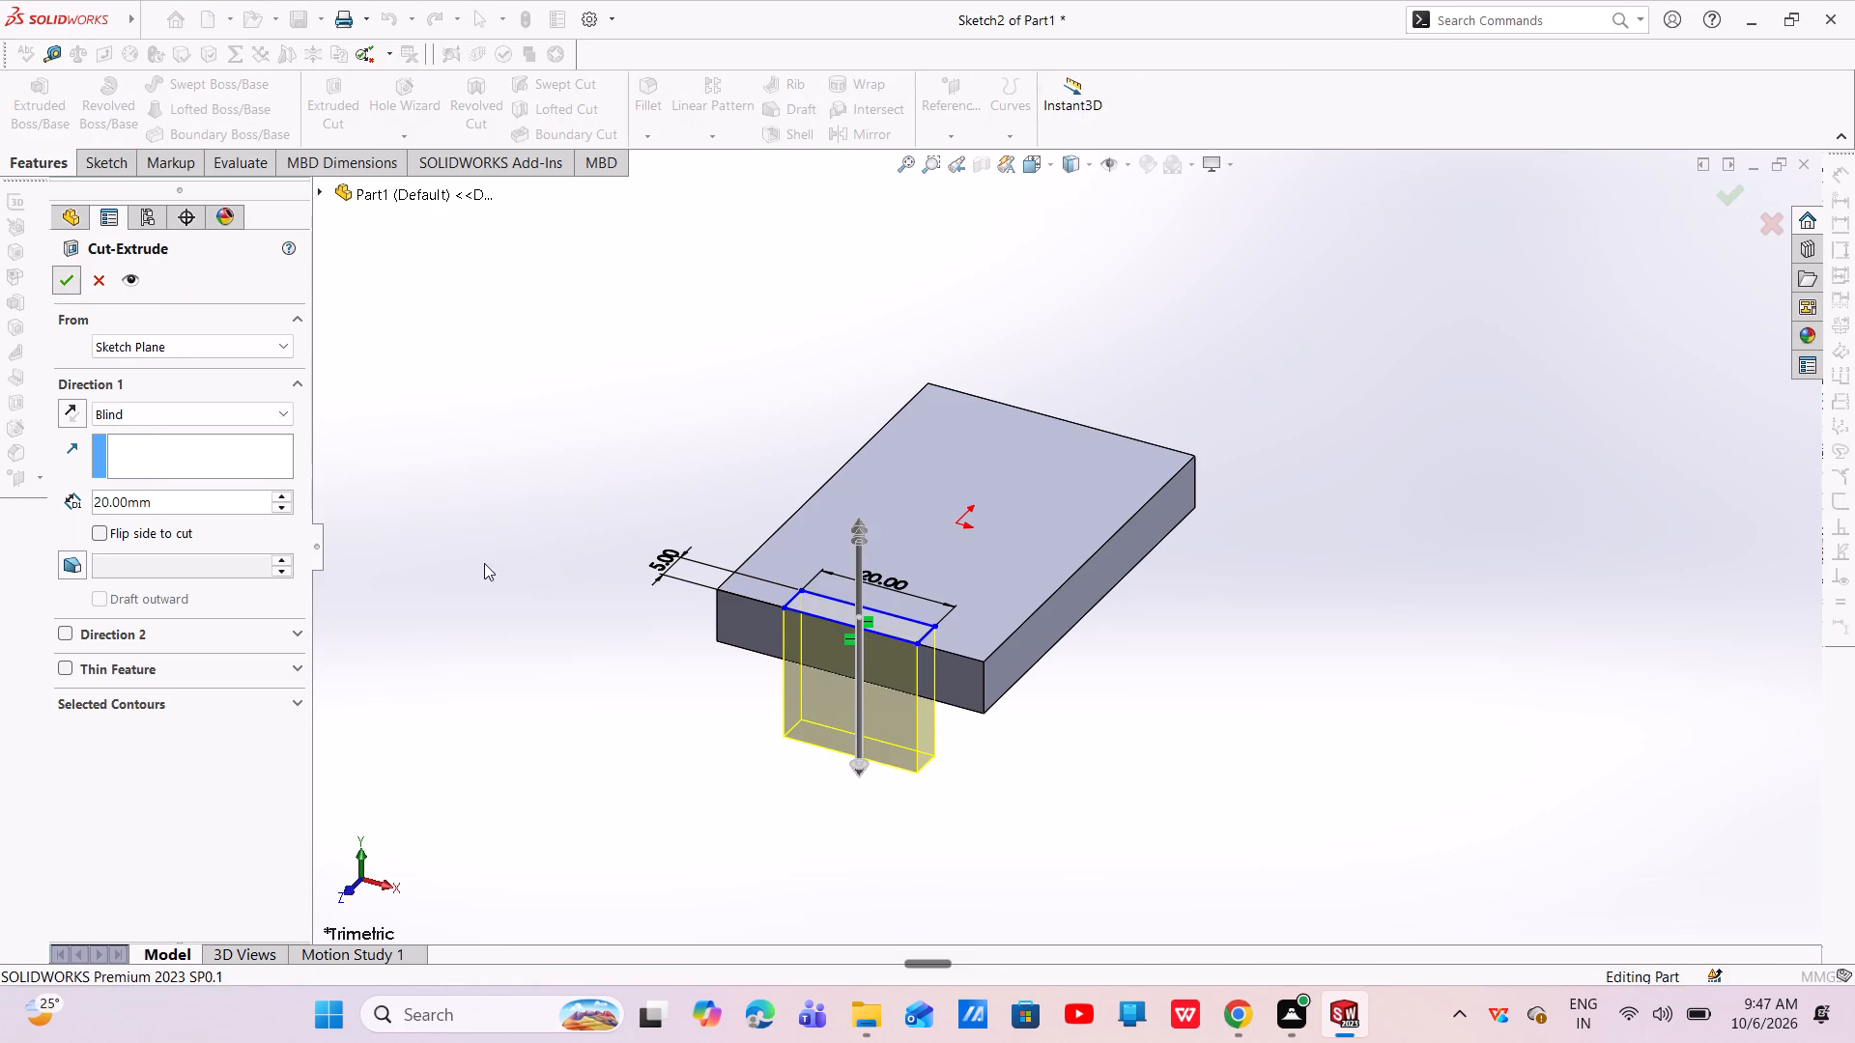
{"action": "key", "text": "Escape"}
{"action": "key", "text": "Escape"}
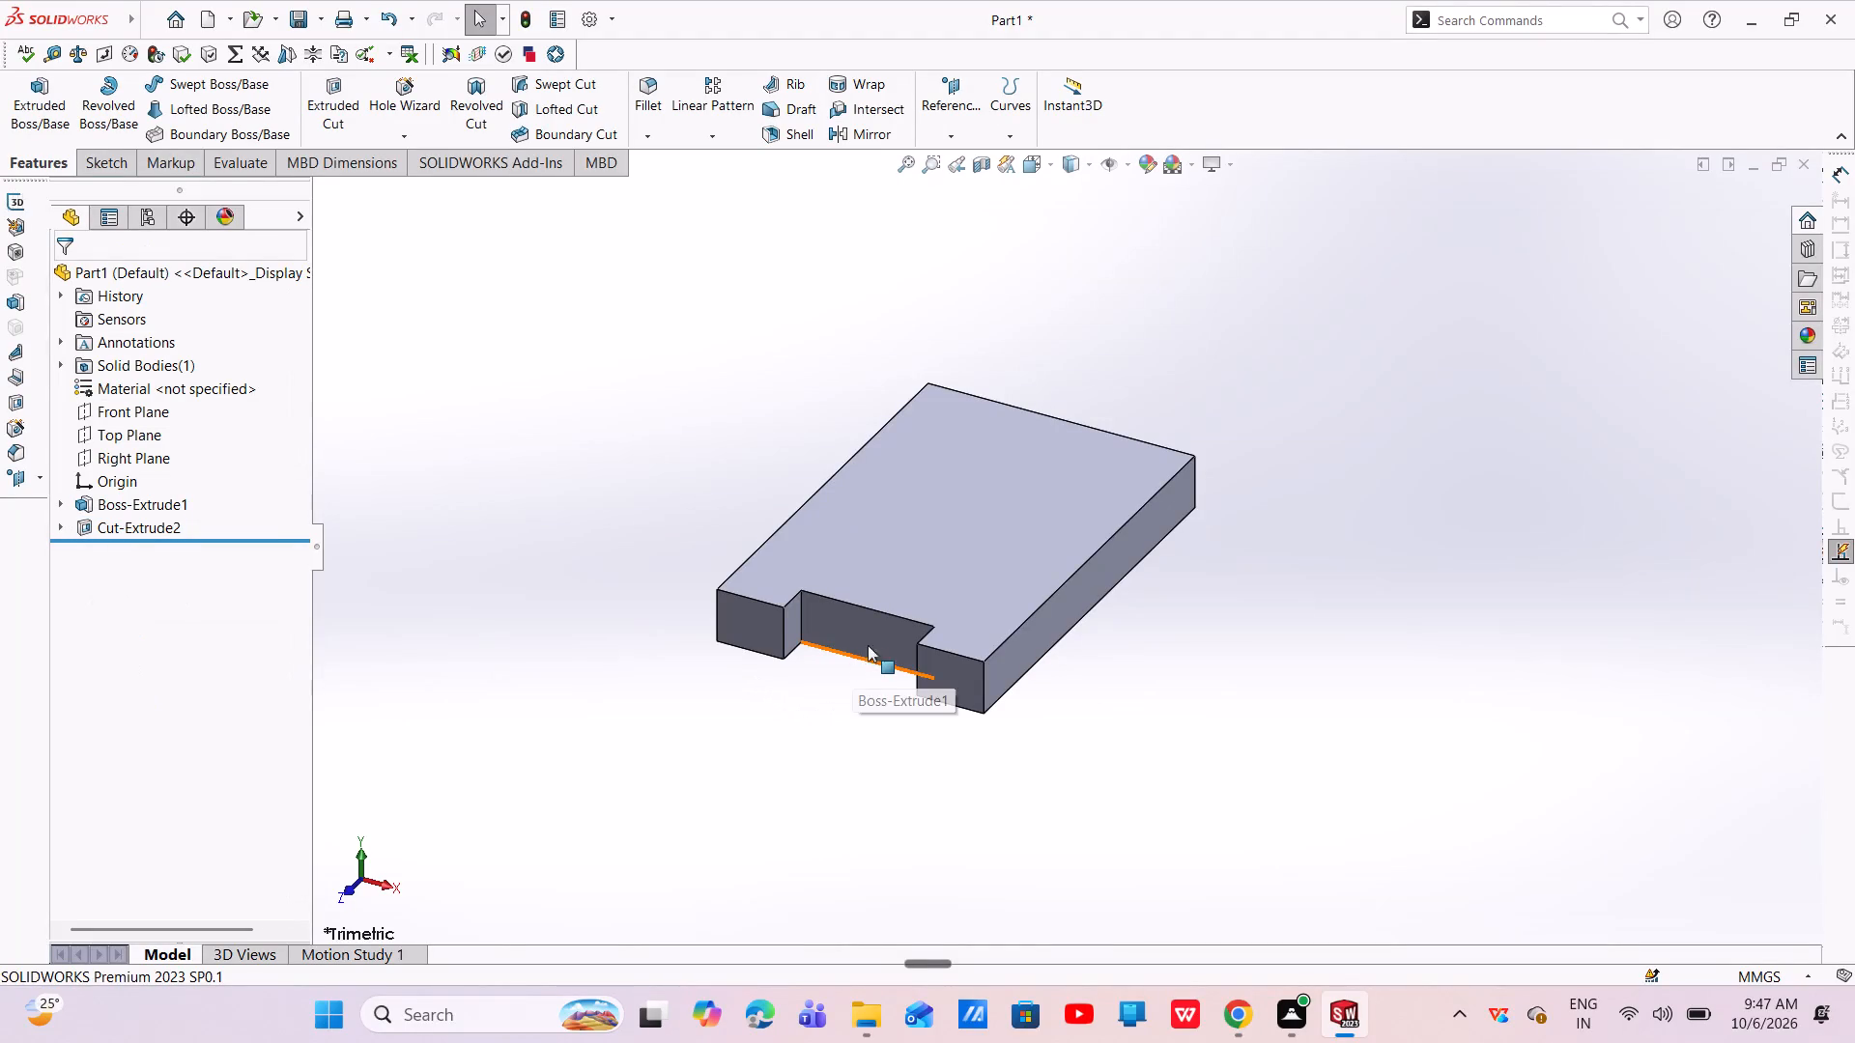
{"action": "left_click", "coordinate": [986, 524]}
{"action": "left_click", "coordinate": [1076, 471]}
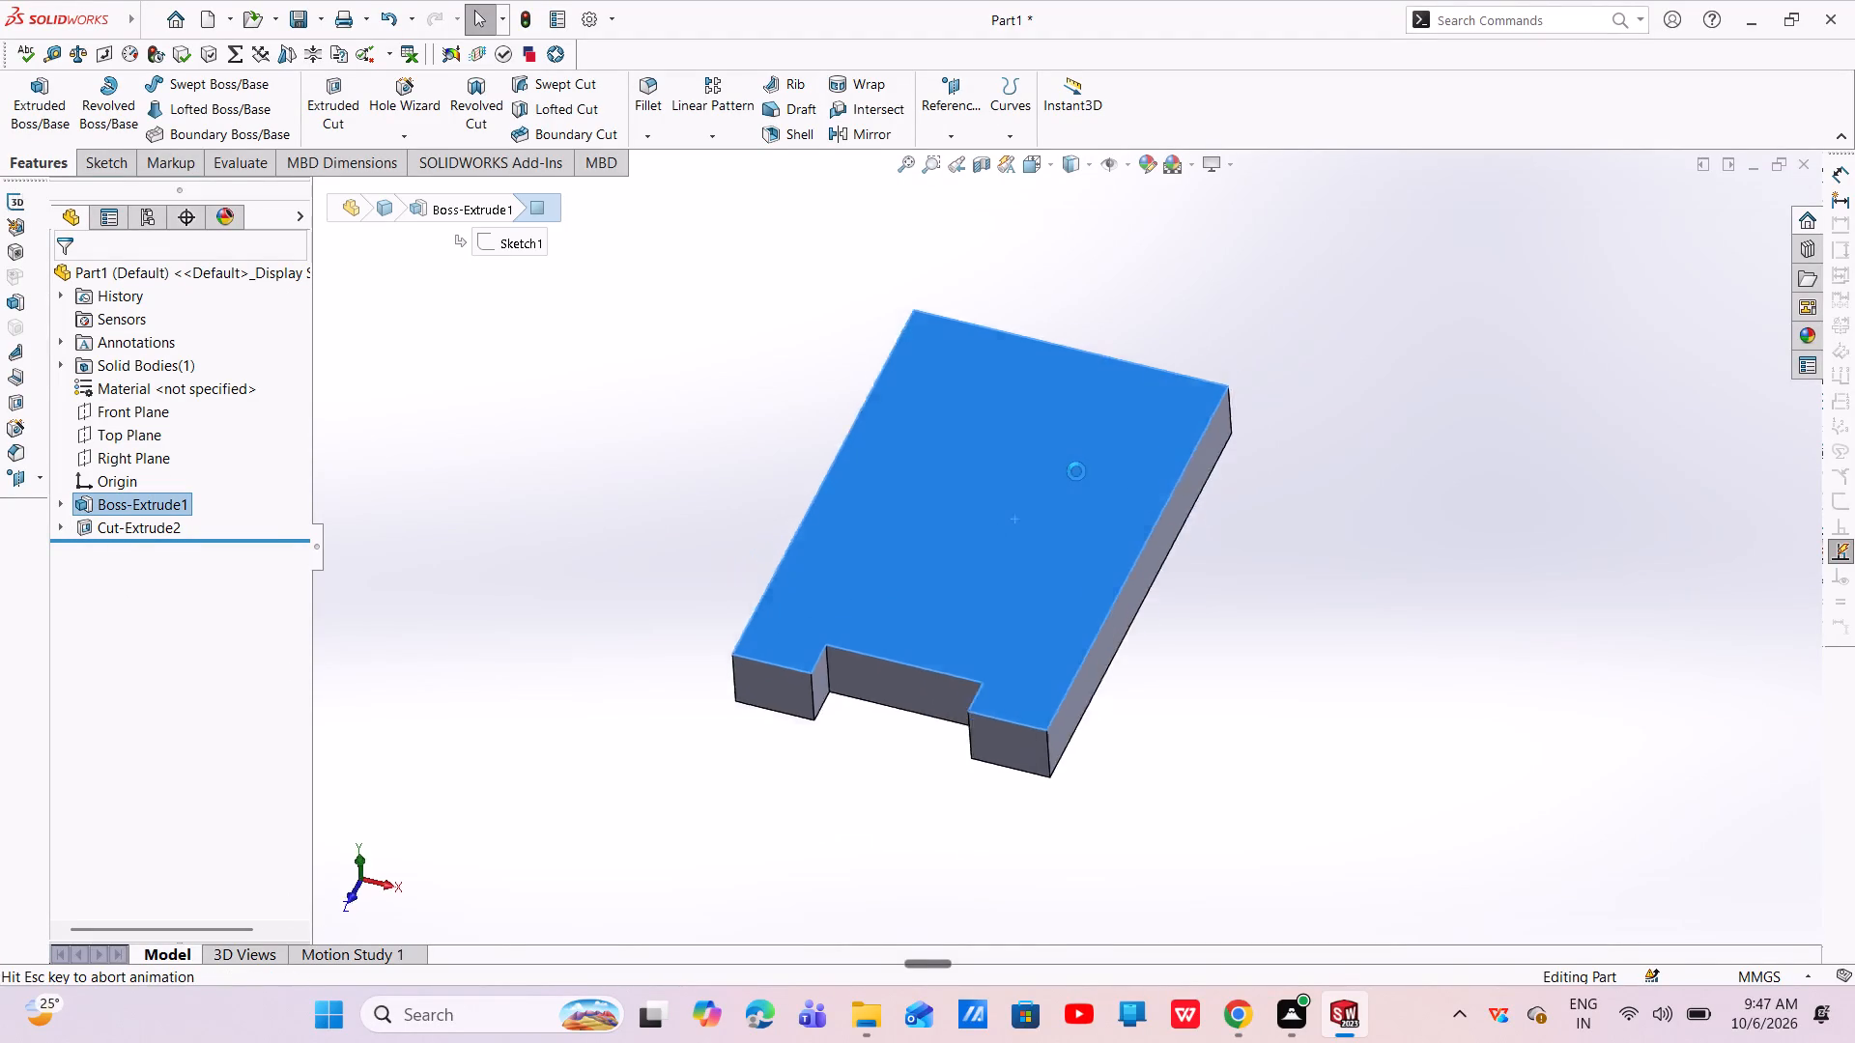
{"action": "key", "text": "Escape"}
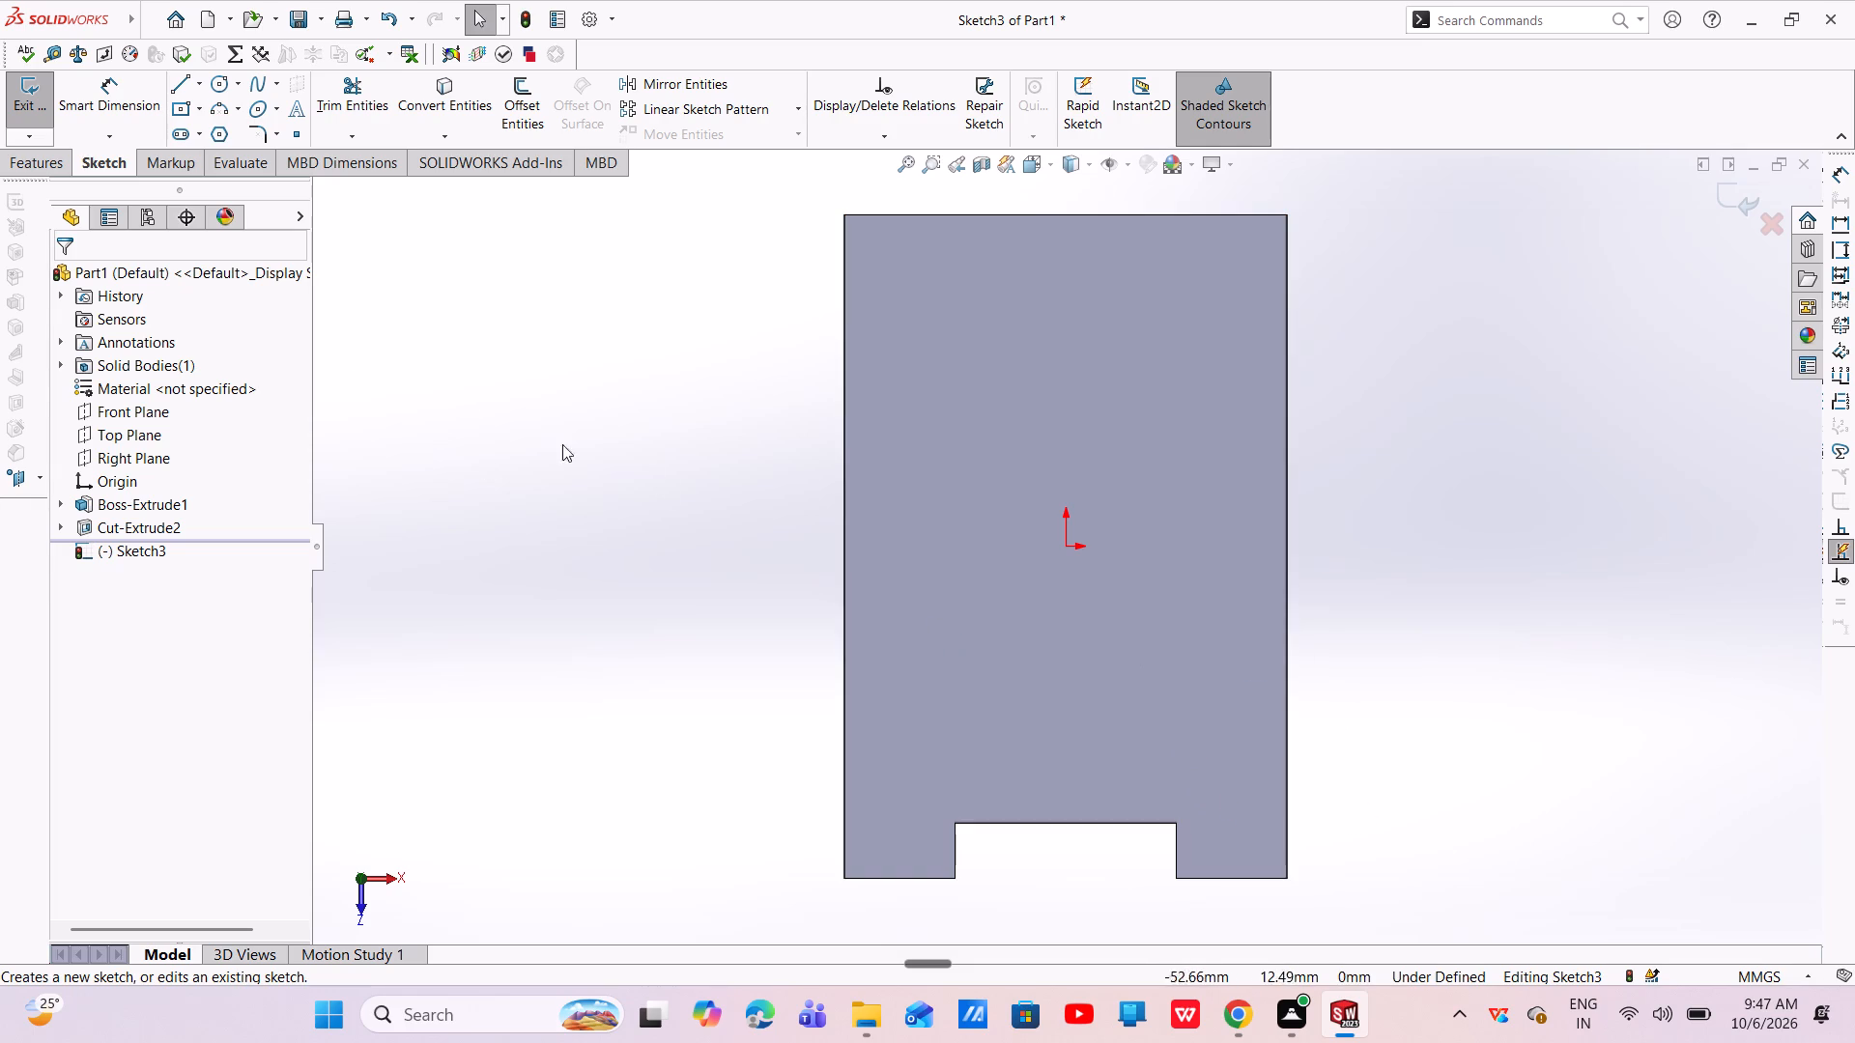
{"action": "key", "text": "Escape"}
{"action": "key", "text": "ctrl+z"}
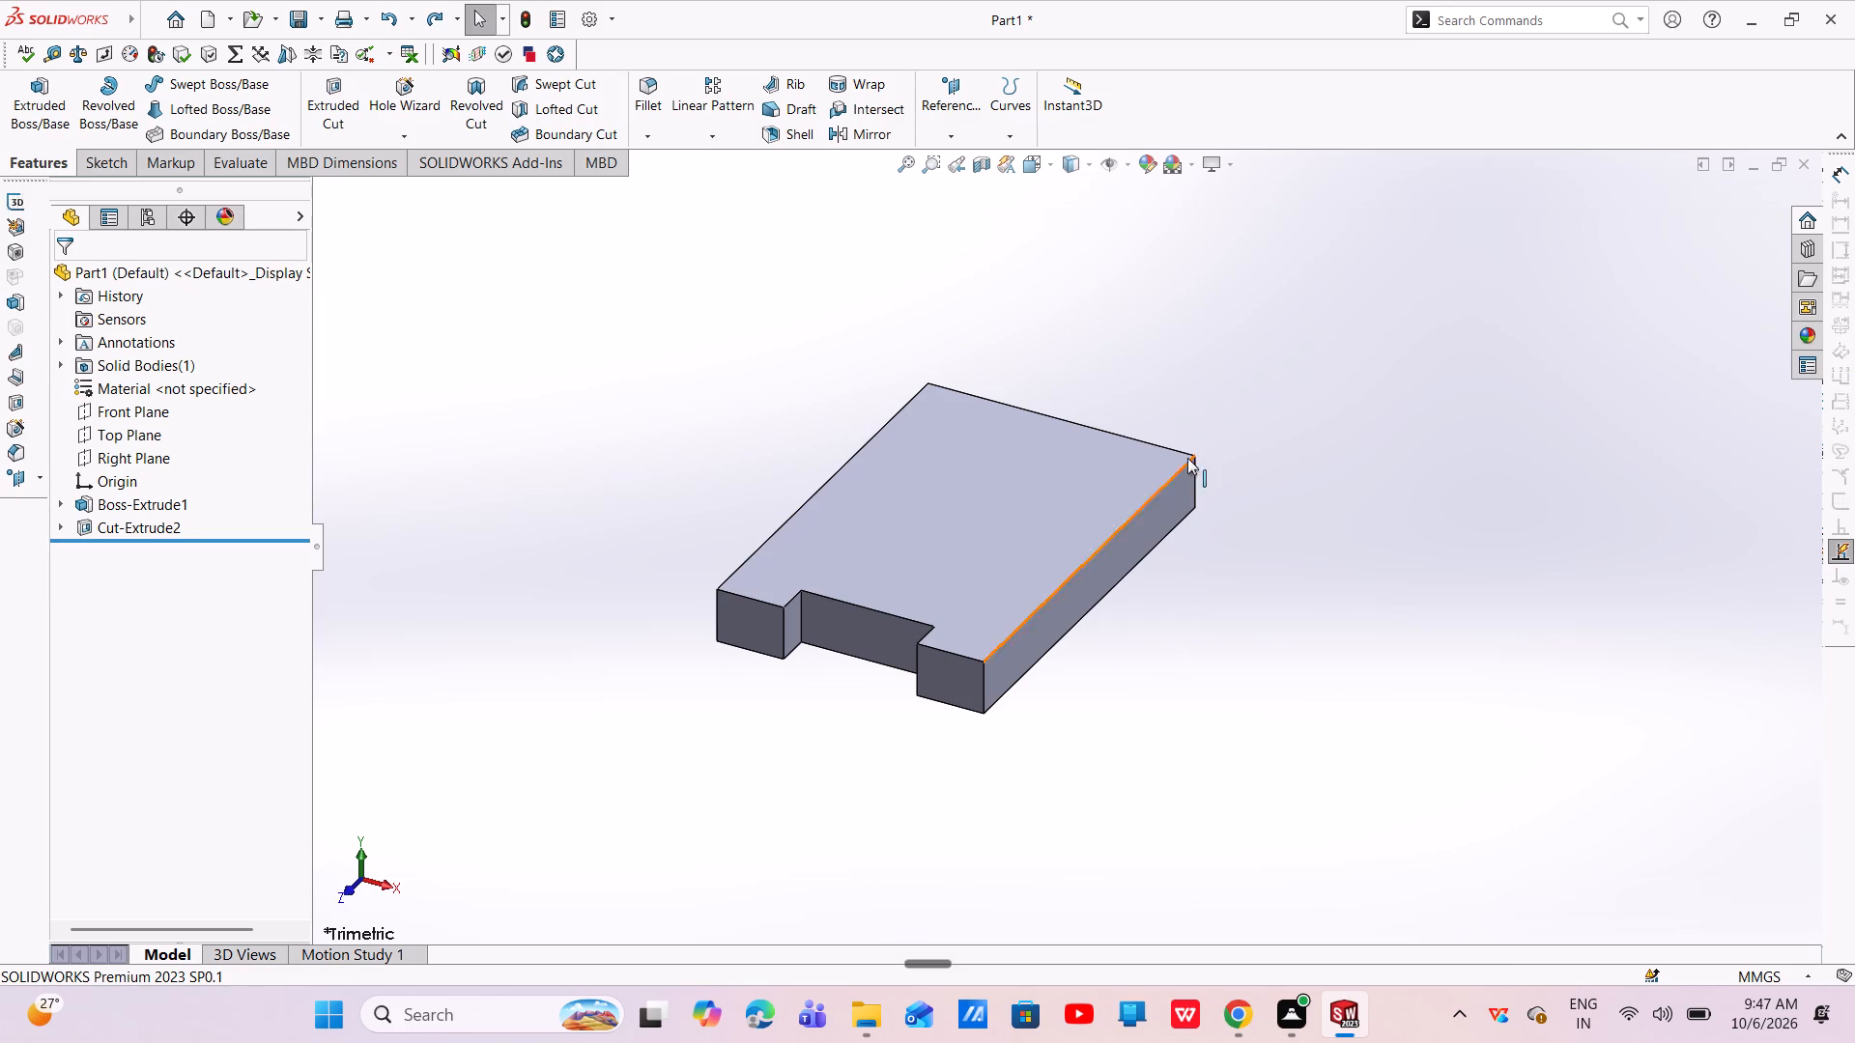
Start a sketch on the plate's long side face and draw a line about 38 mm long along its top edge from the rear corner.
{"action": "left_click", "coordinate": [1145, 519]}
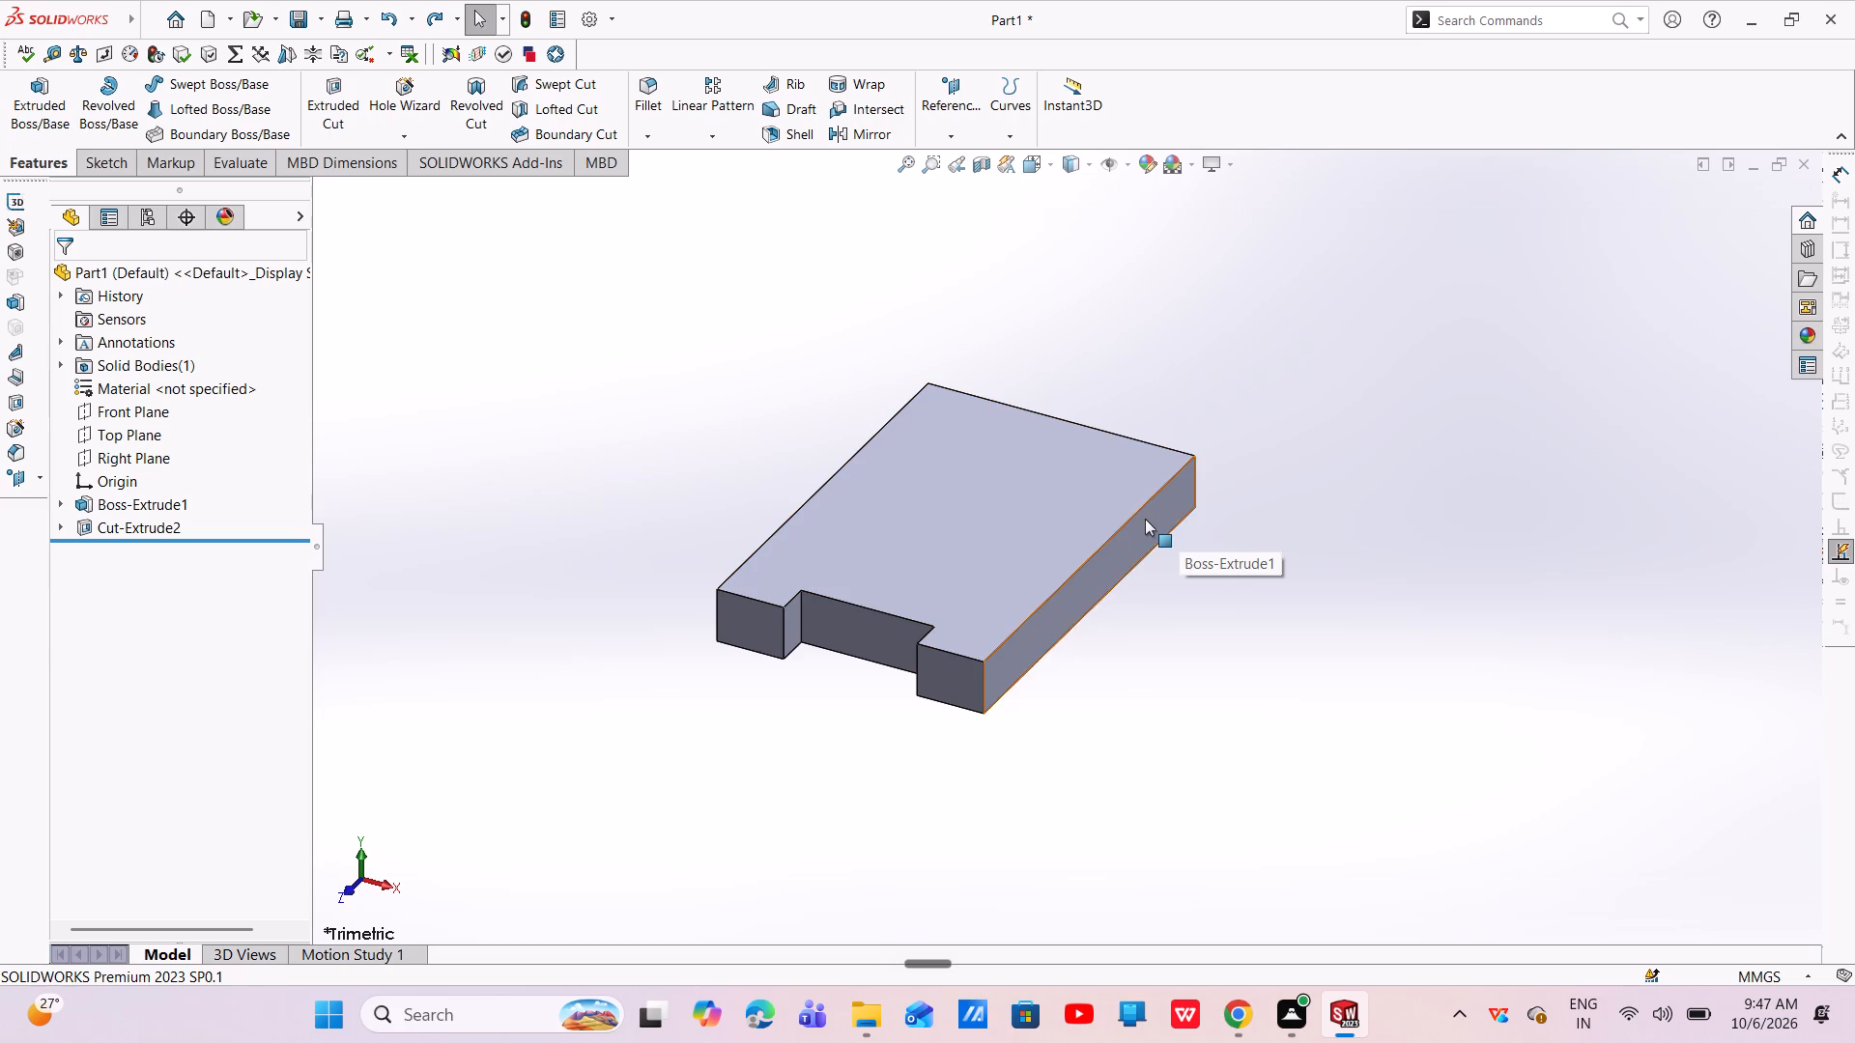
{"action": "left_click", "coordinate": [1234, 466]}
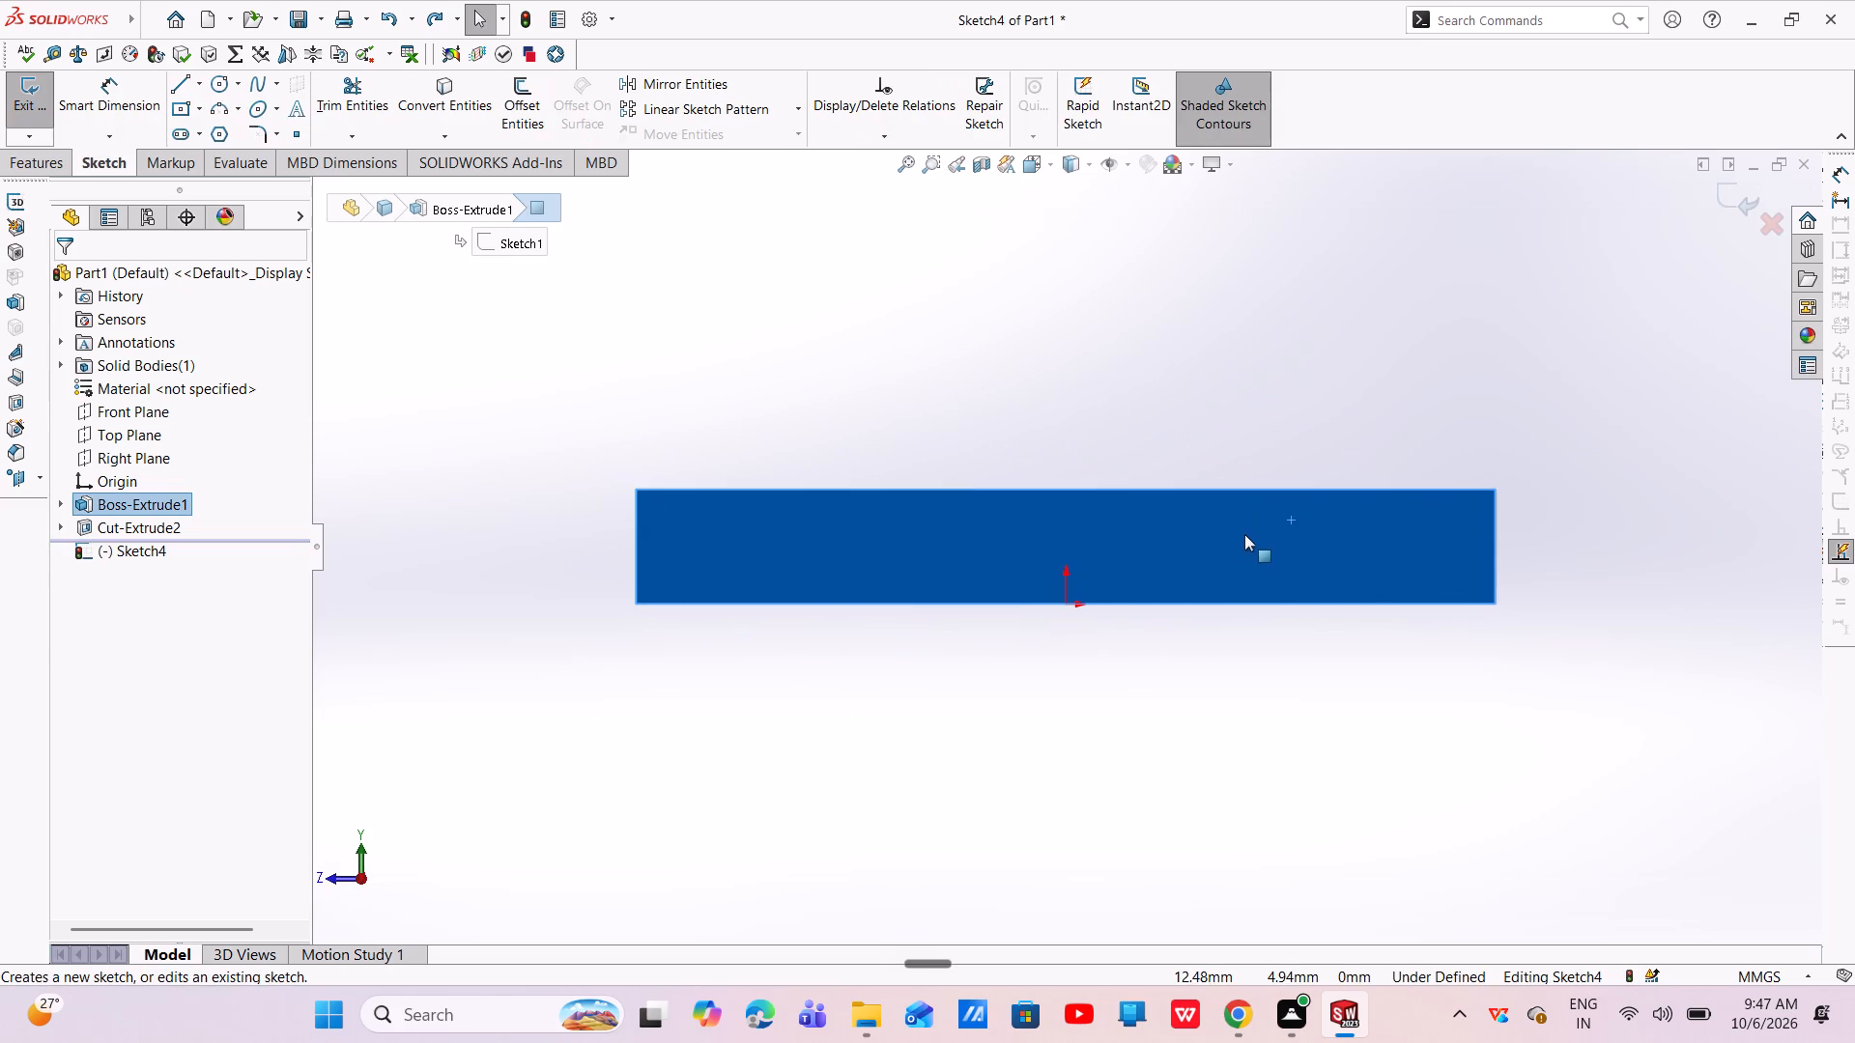
{"action": "key", "text": "Escape"}
{"action": "key", "text": "Escape"}
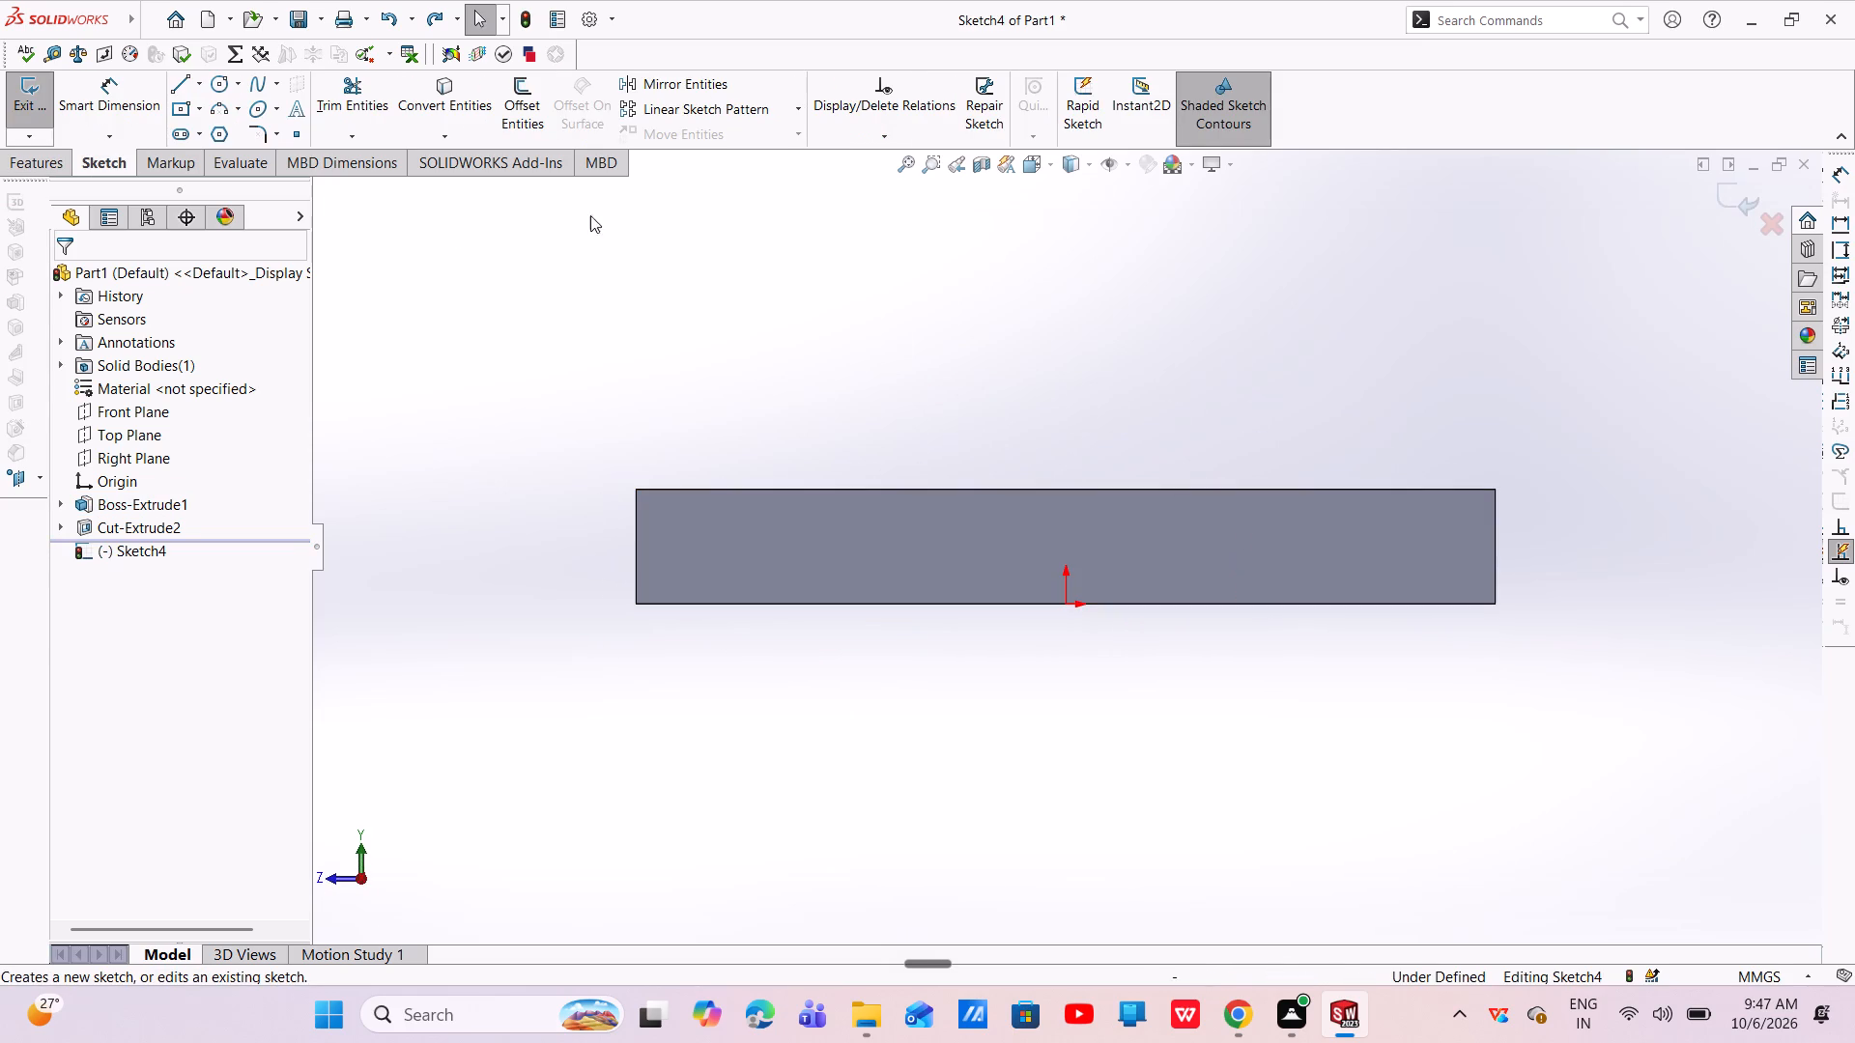
{"action": "left_click", "coordinate": [197, 91]}
{"action": "left_click", "coordinate": [187, 101]}
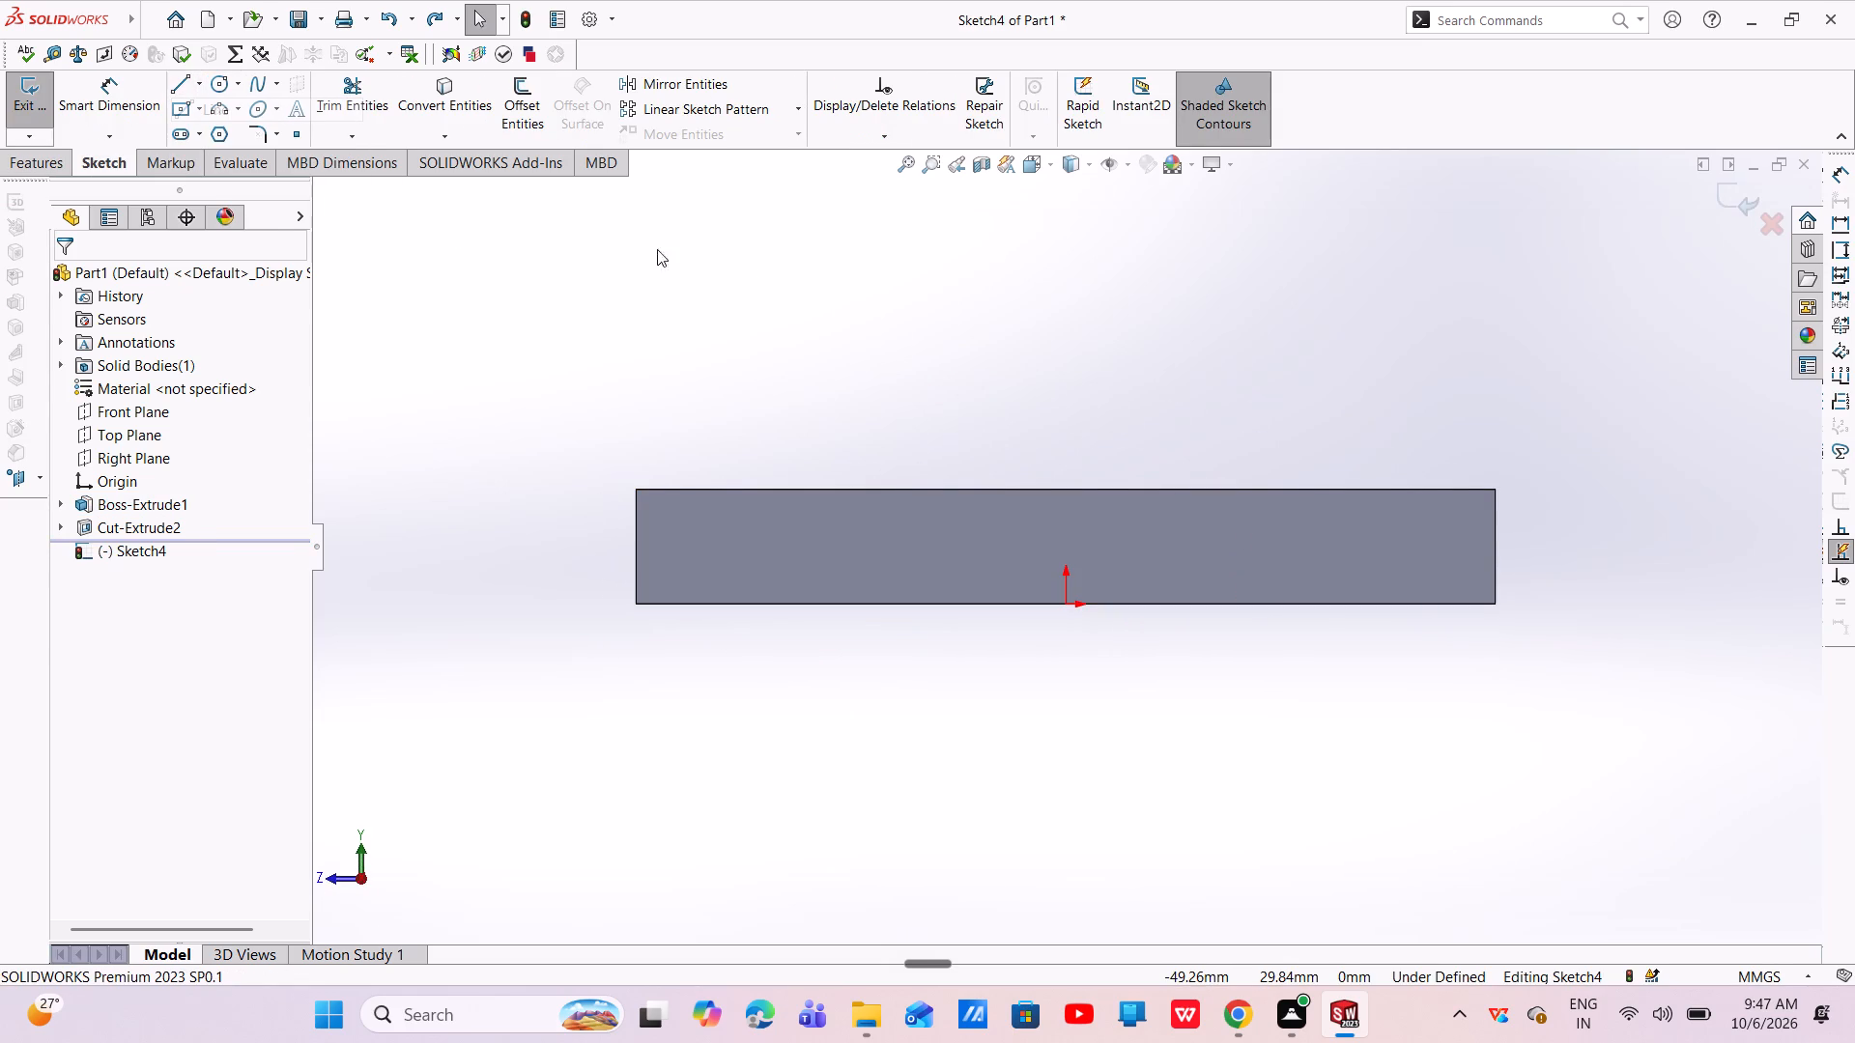
{"action": "left_click", "coordinate": [1498, 487]}
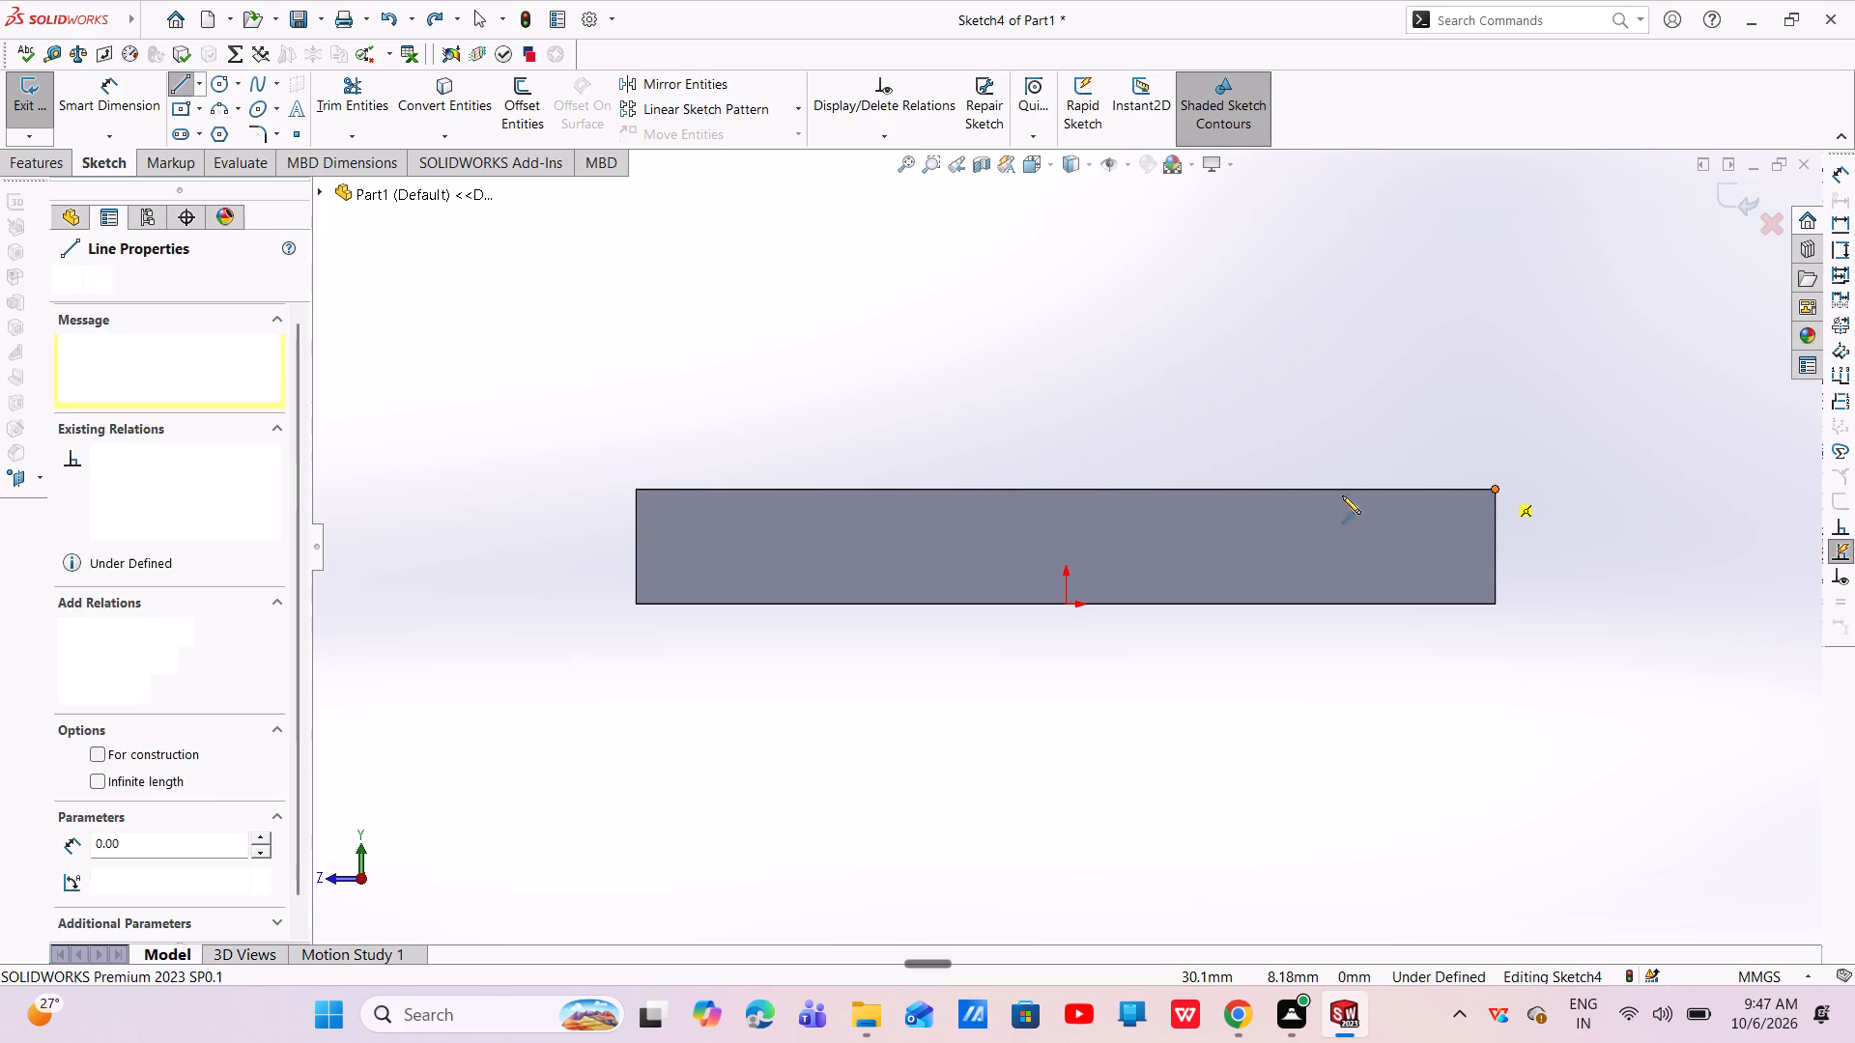
{"action": "left_click", "coordinate": [955, 488]}
{"action": "key", "text": "Escape"}
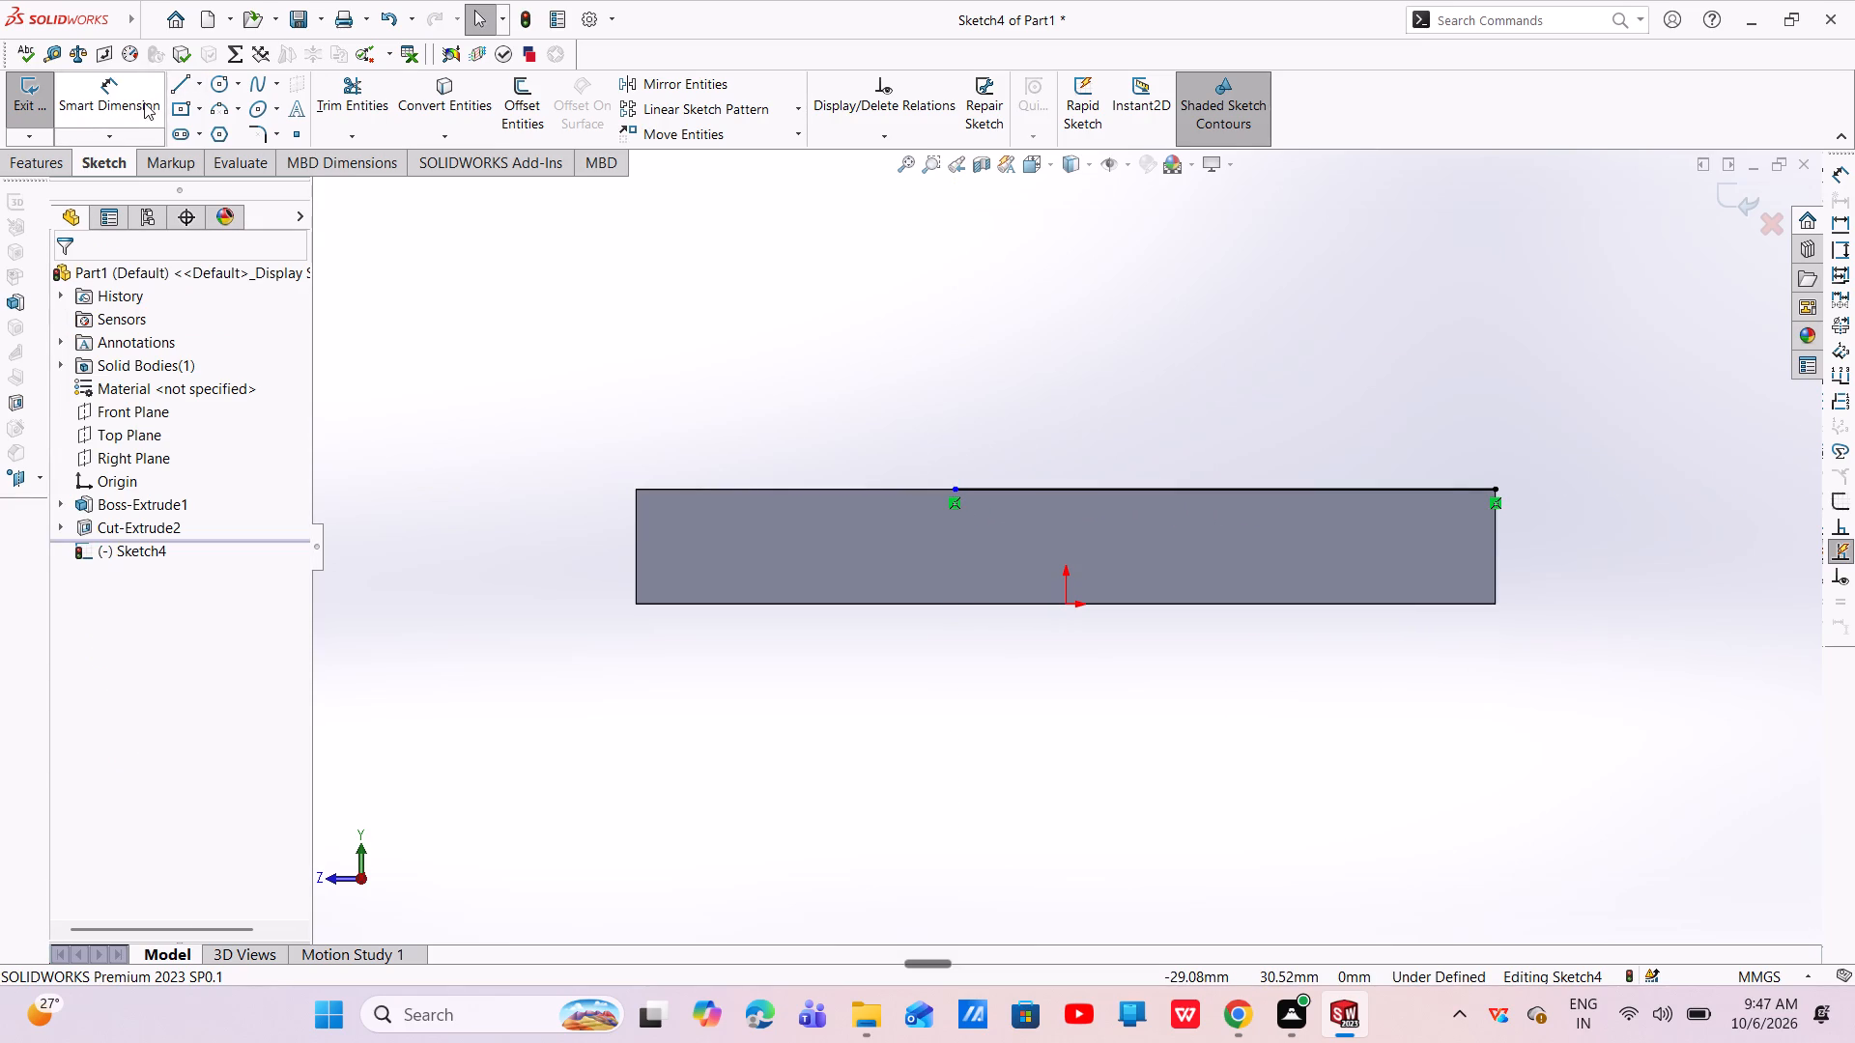
Dimension the line along the side face's top edge to 40 mm.
{"action": "left_click", "coordinate": [144, 102]}
{"action": "left_click", "coordinate": [1197, 486]}
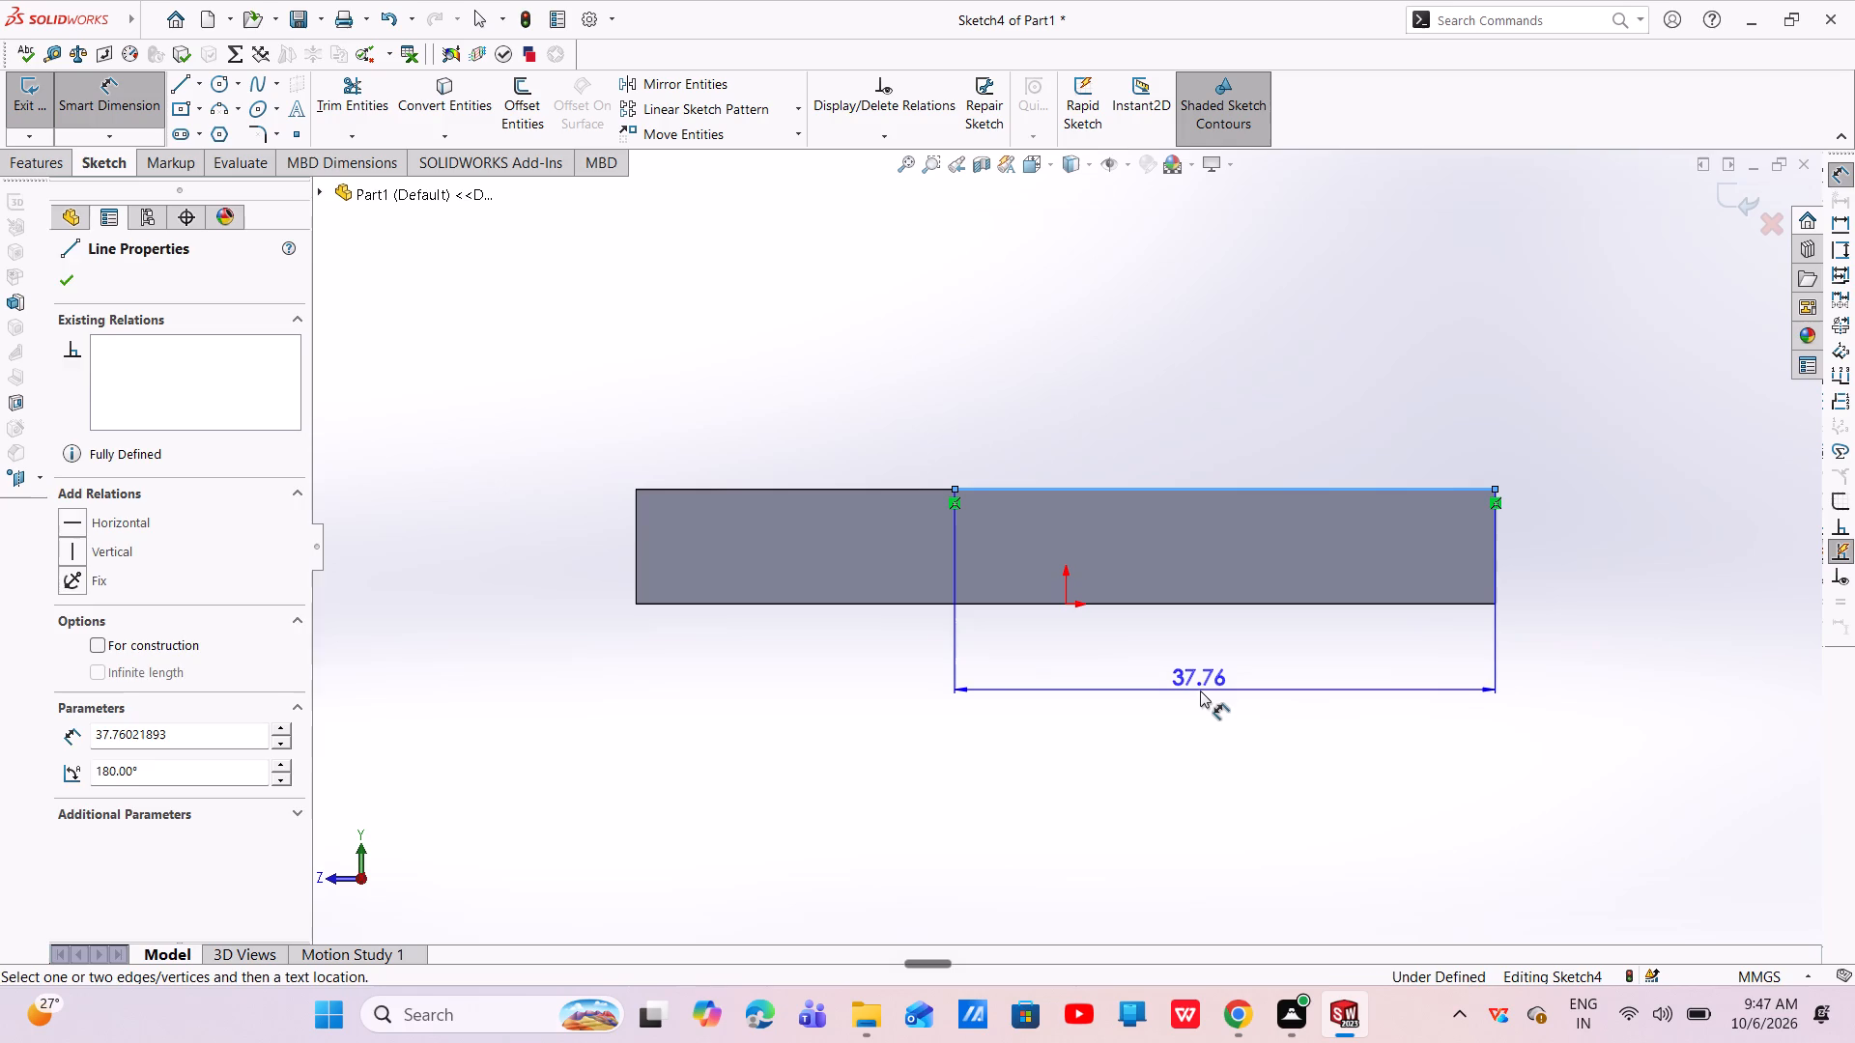
{"action": "left_click", "coordinate": [1200, 691]}
{"action": "key", "text": "BackSpace"}
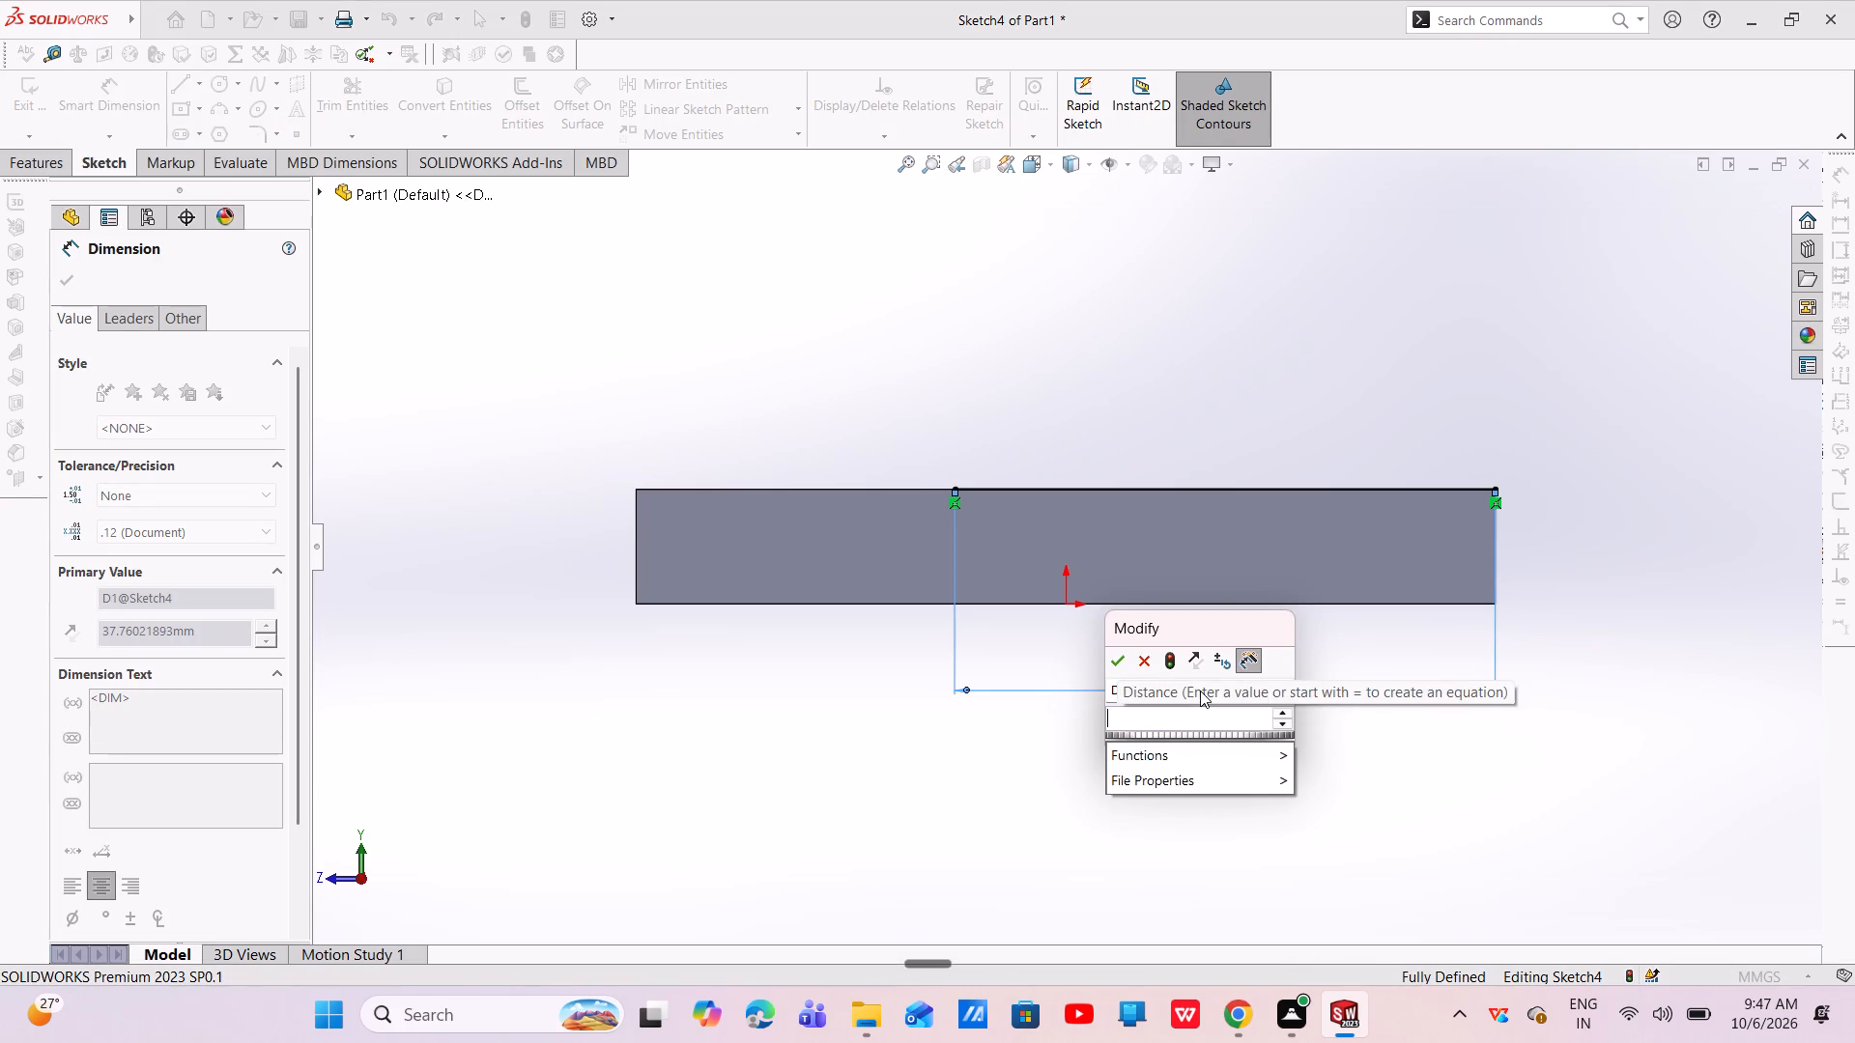
{"action": "type", "text": "40"}
{"action": "key", "text": "Return"}
{"action": "key", "text": "Escape"}
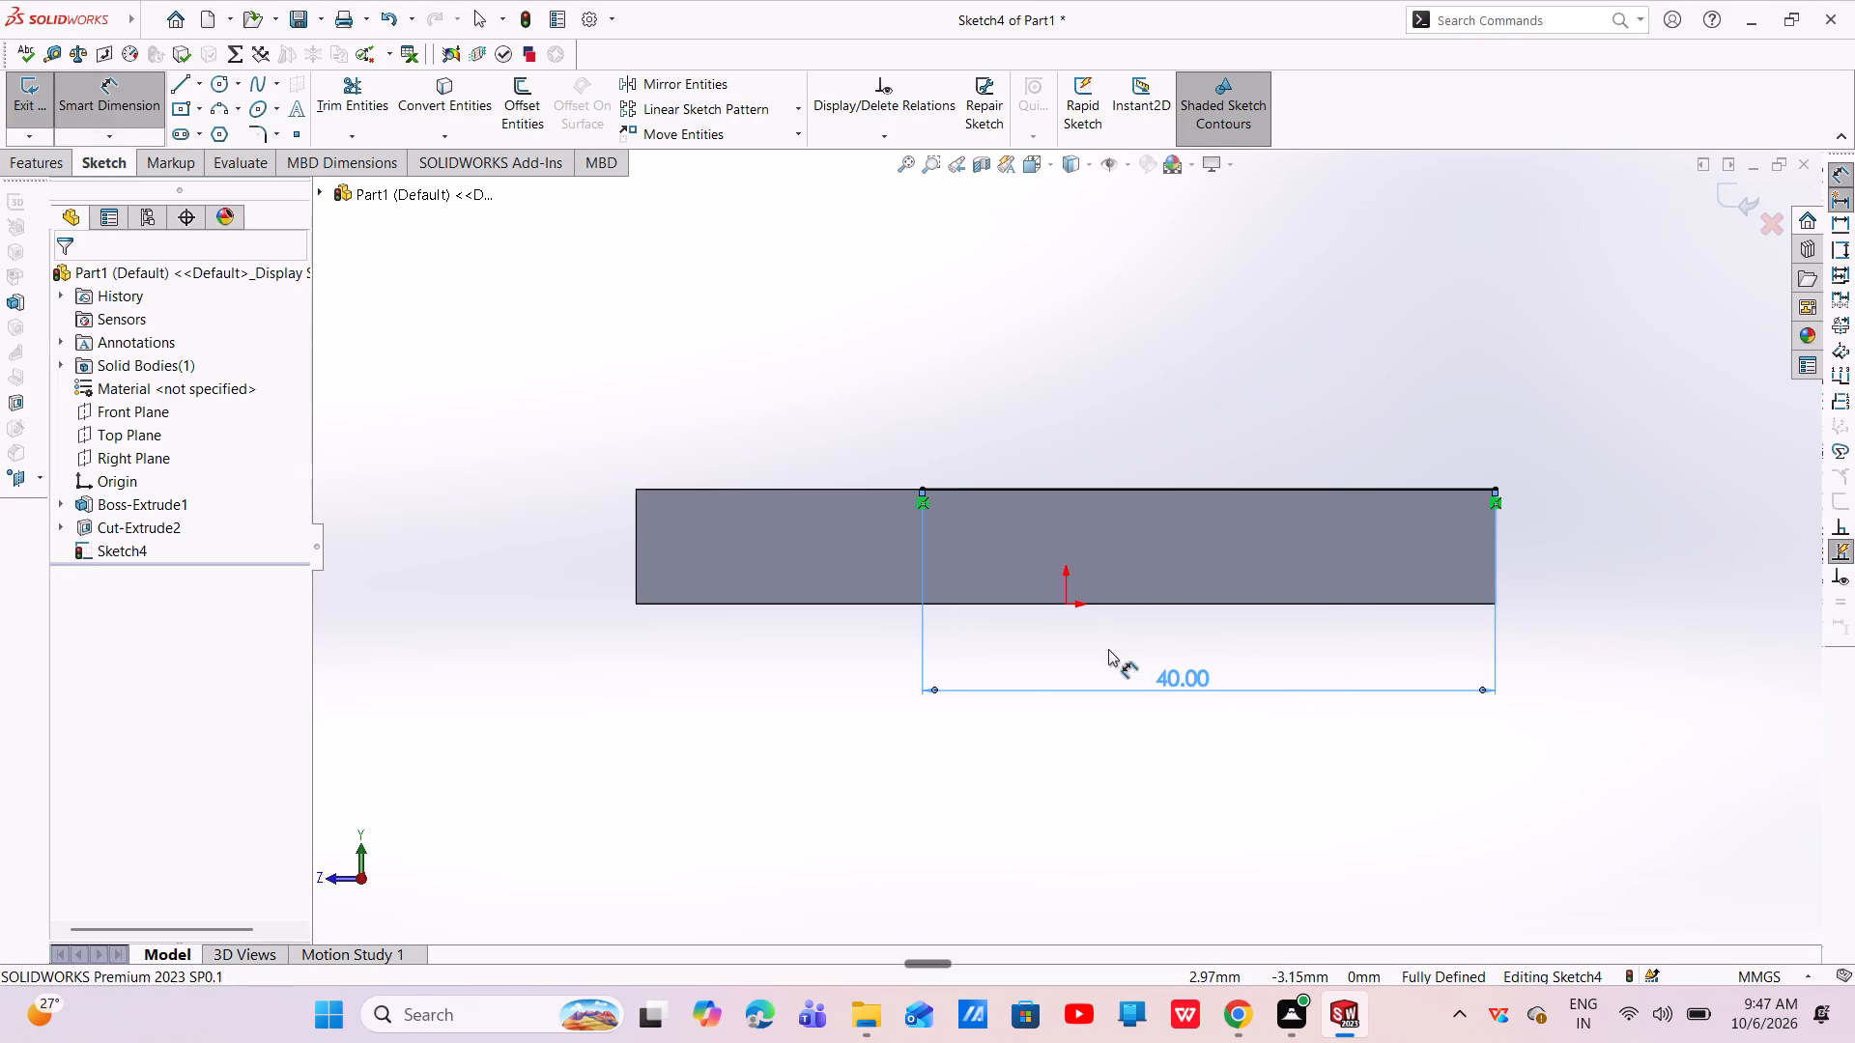
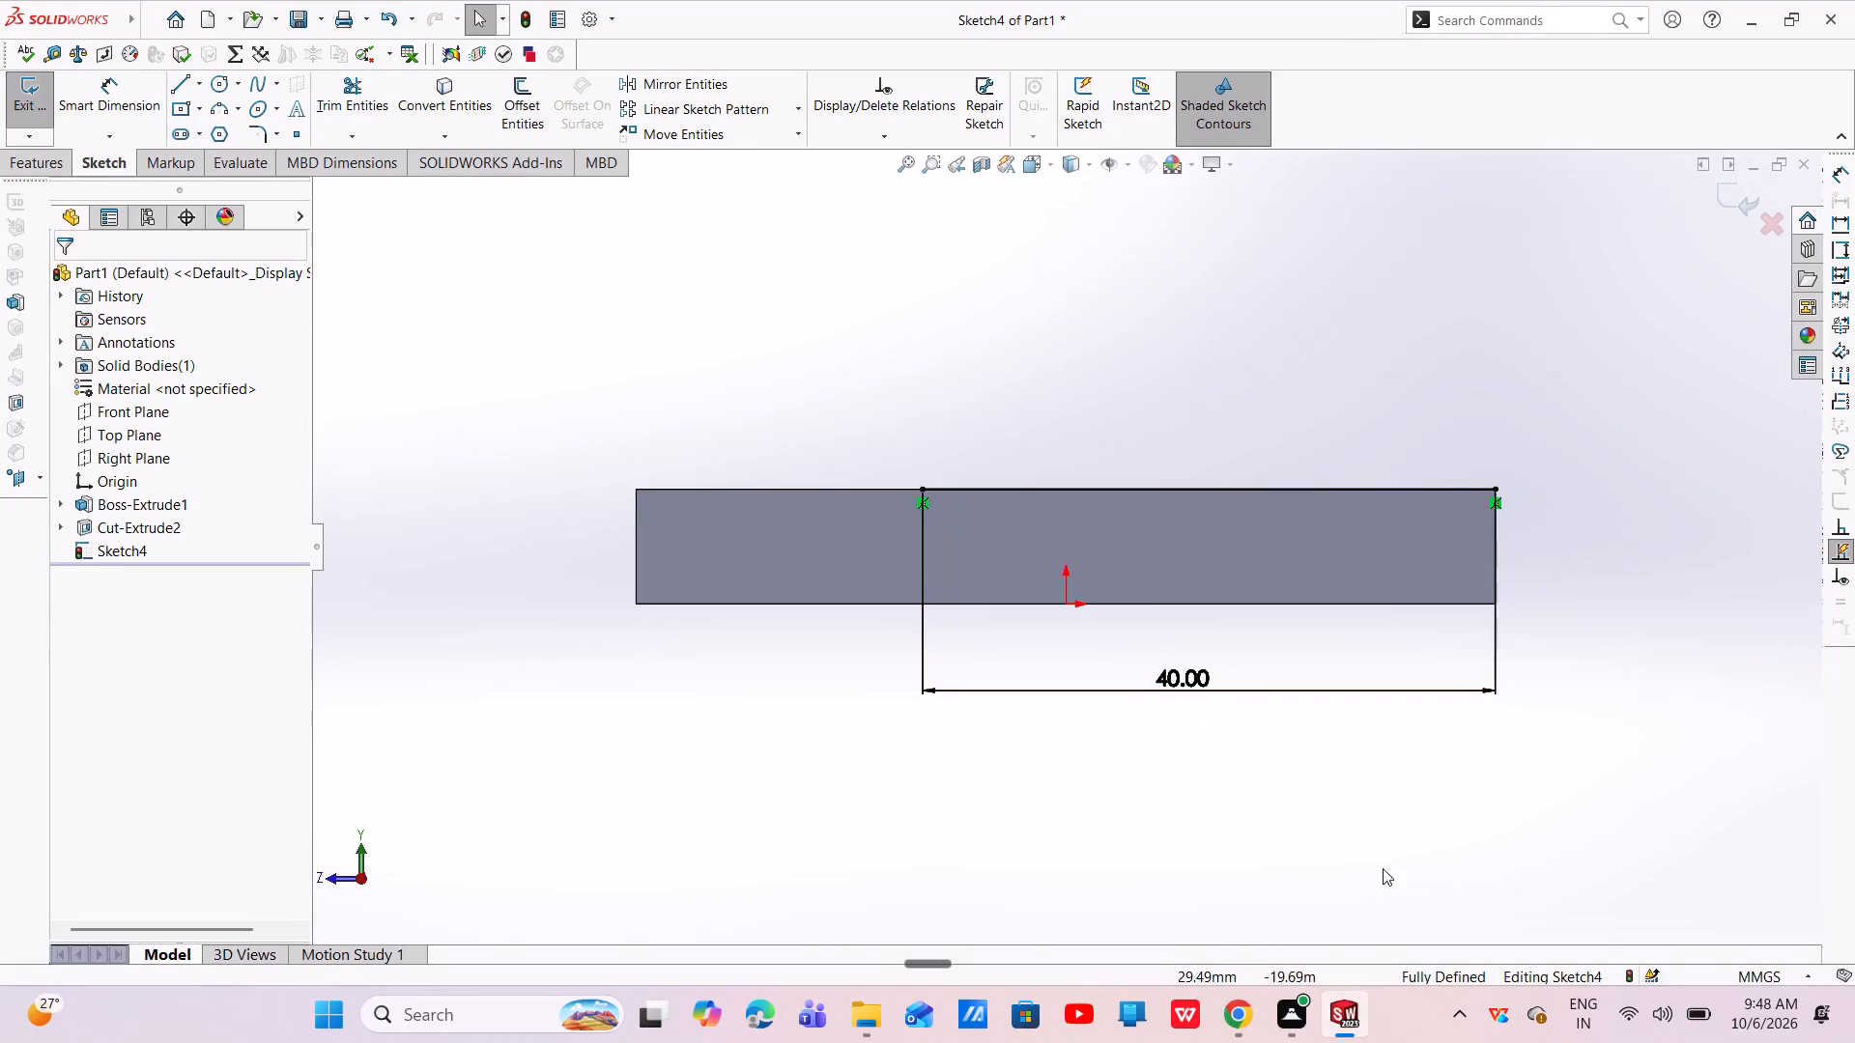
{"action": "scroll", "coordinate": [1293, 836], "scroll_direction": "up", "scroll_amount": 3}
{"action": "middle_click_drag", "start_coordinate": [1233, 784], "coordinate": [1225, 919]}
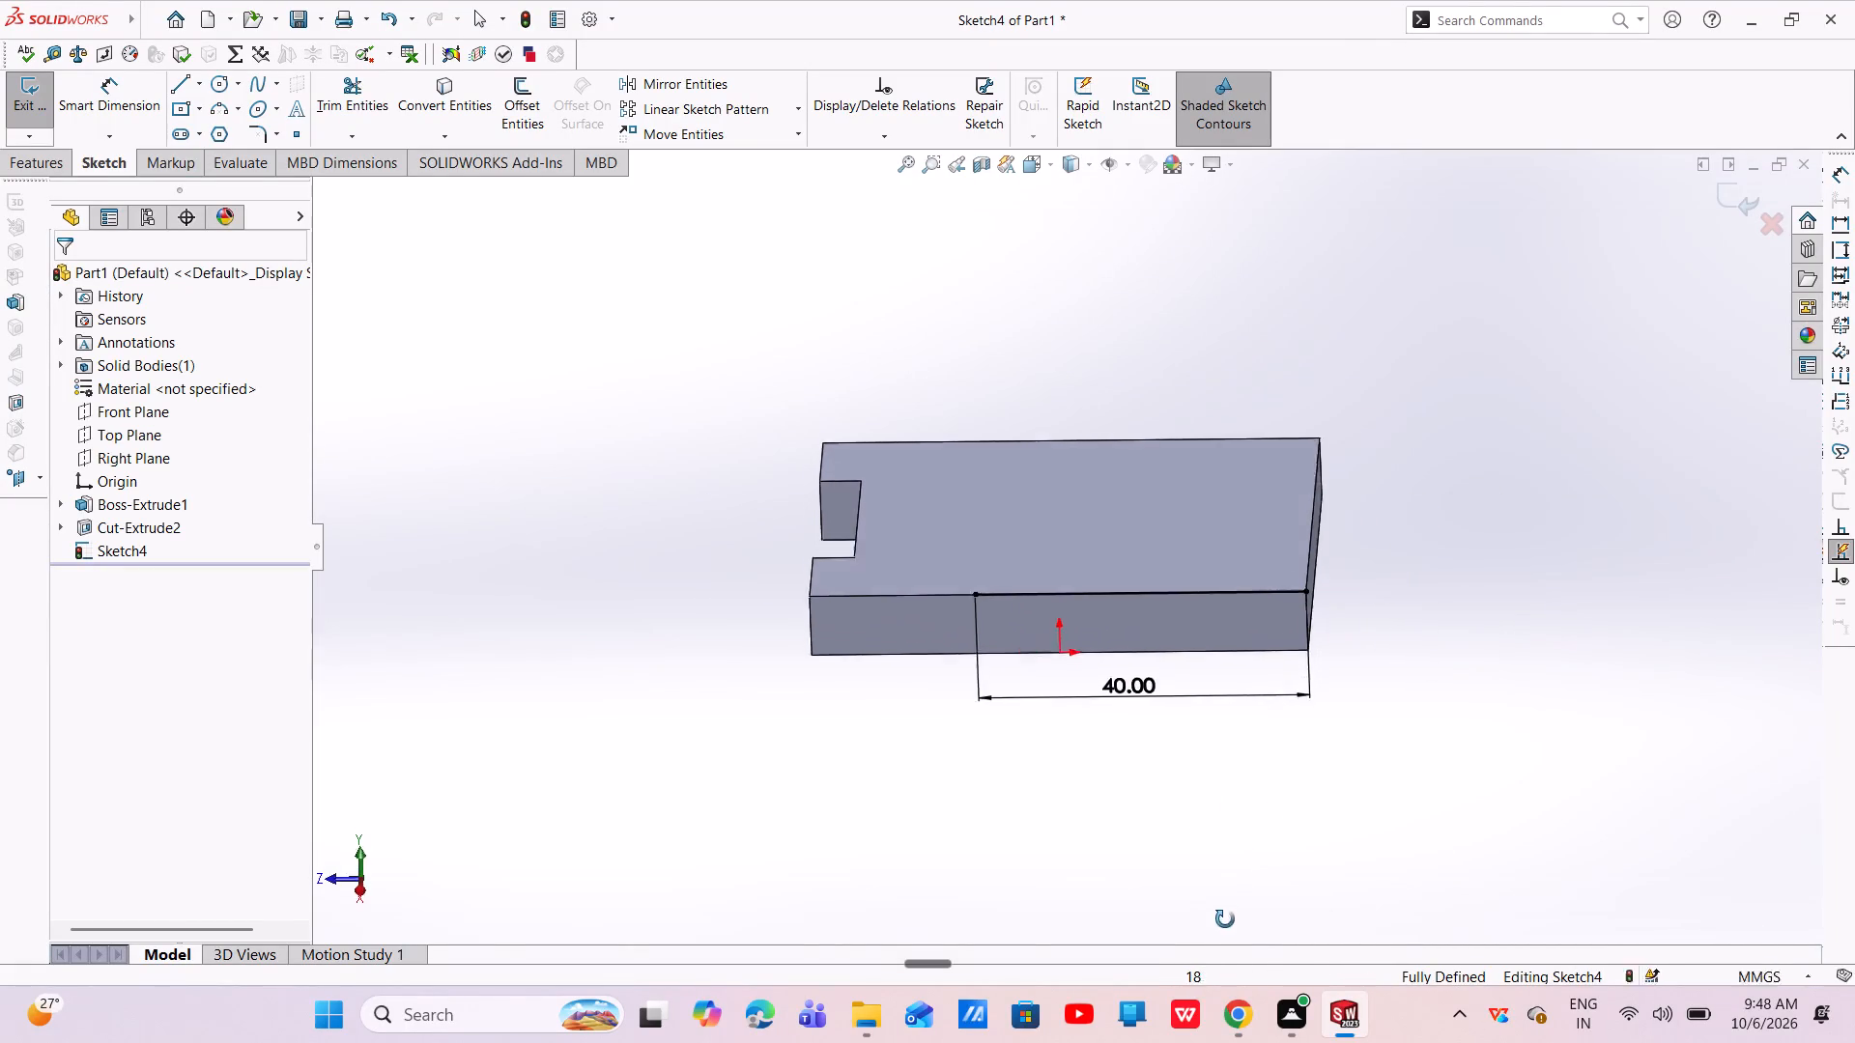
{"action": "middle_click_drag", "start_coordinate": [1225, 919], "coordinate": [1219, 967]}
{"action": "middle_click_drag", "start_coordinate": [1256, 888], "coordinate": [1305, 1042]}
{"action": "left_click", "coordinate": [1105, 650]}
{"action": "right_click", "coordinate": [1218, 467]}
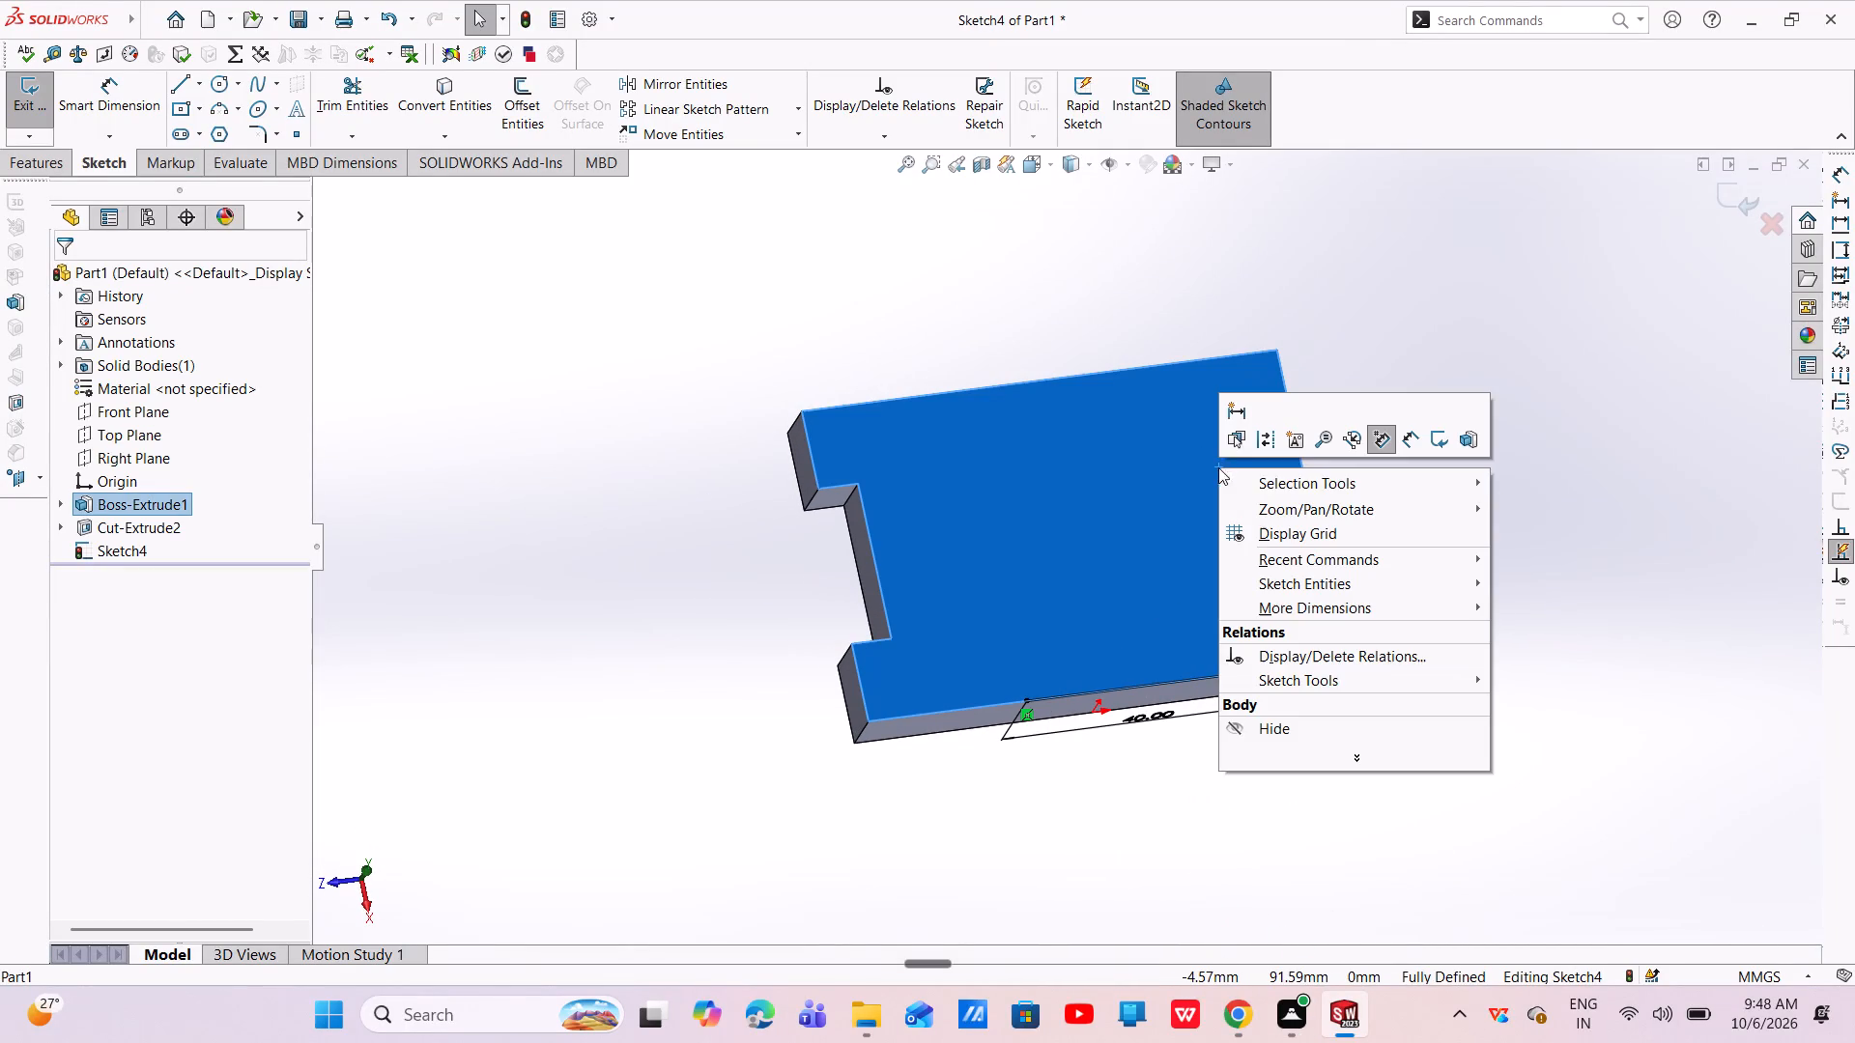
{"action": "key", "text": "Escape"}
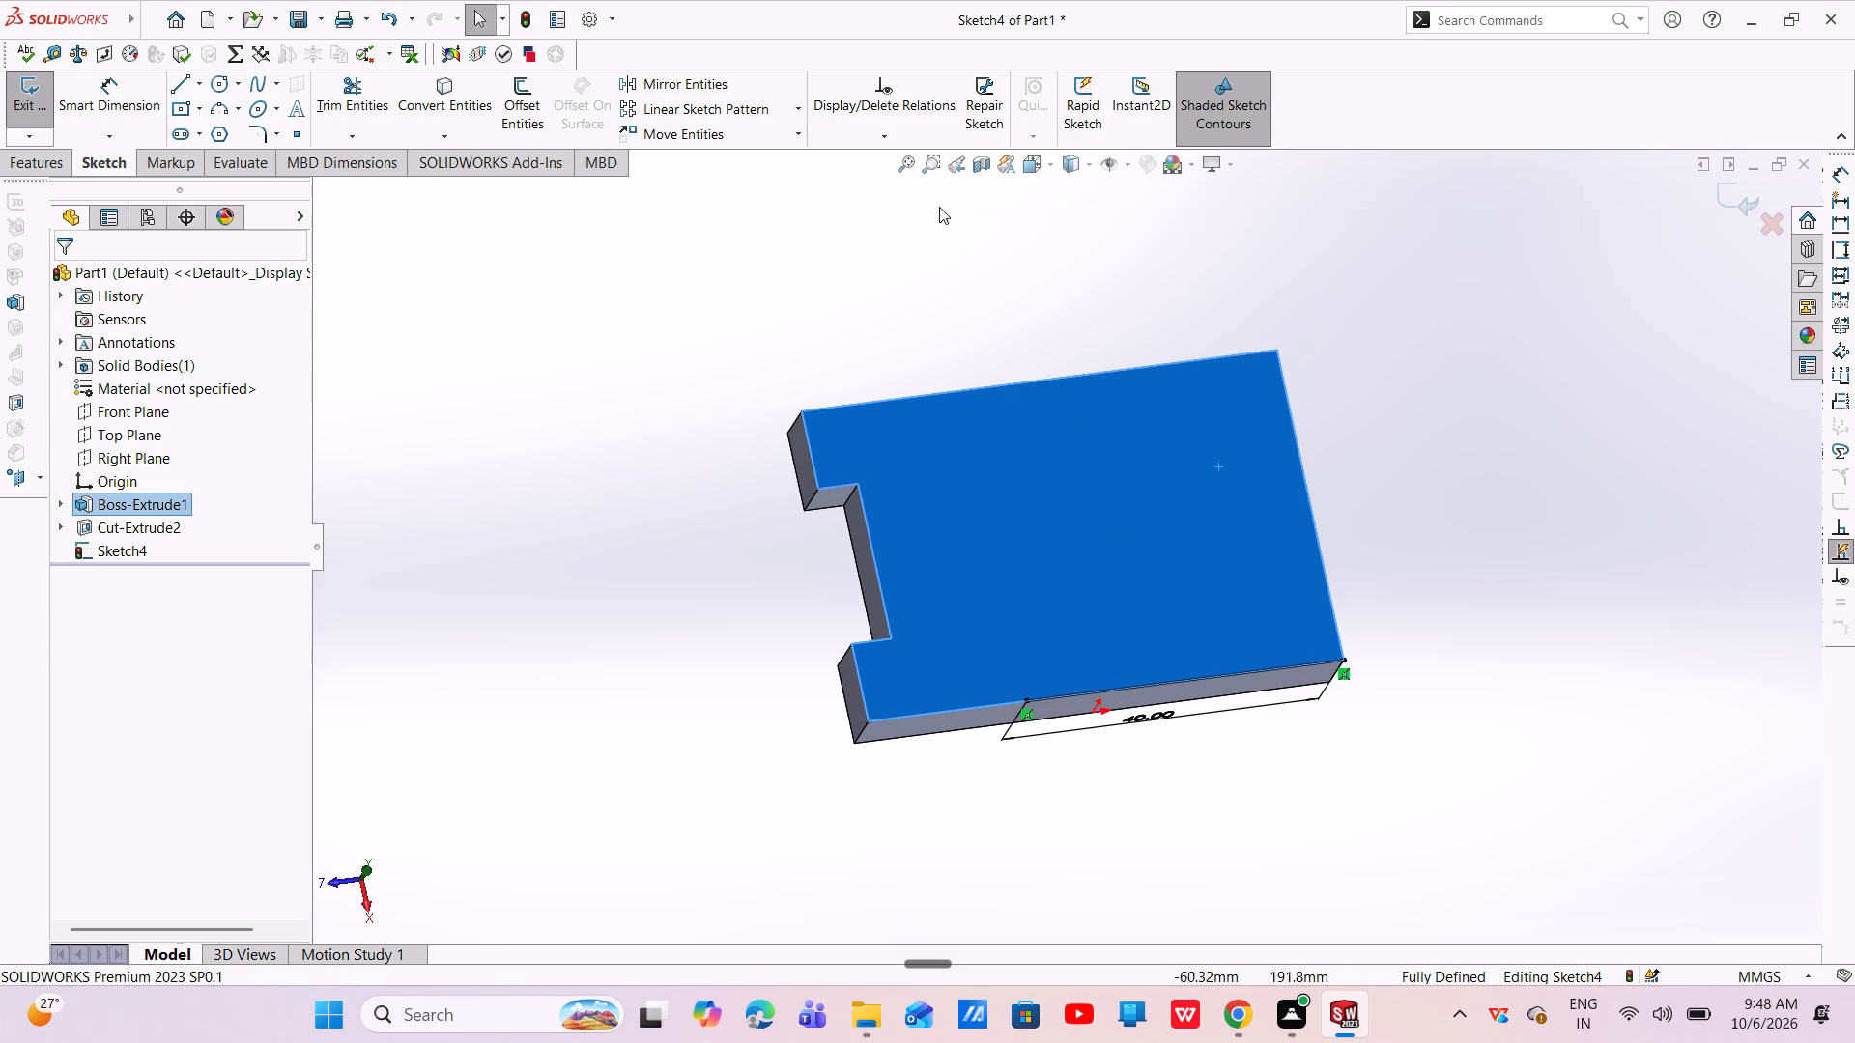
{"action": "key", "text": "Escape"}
Undo the last change in the sketch on the plate's long side face.
{"action": "key", "text": "ctrl+z"}
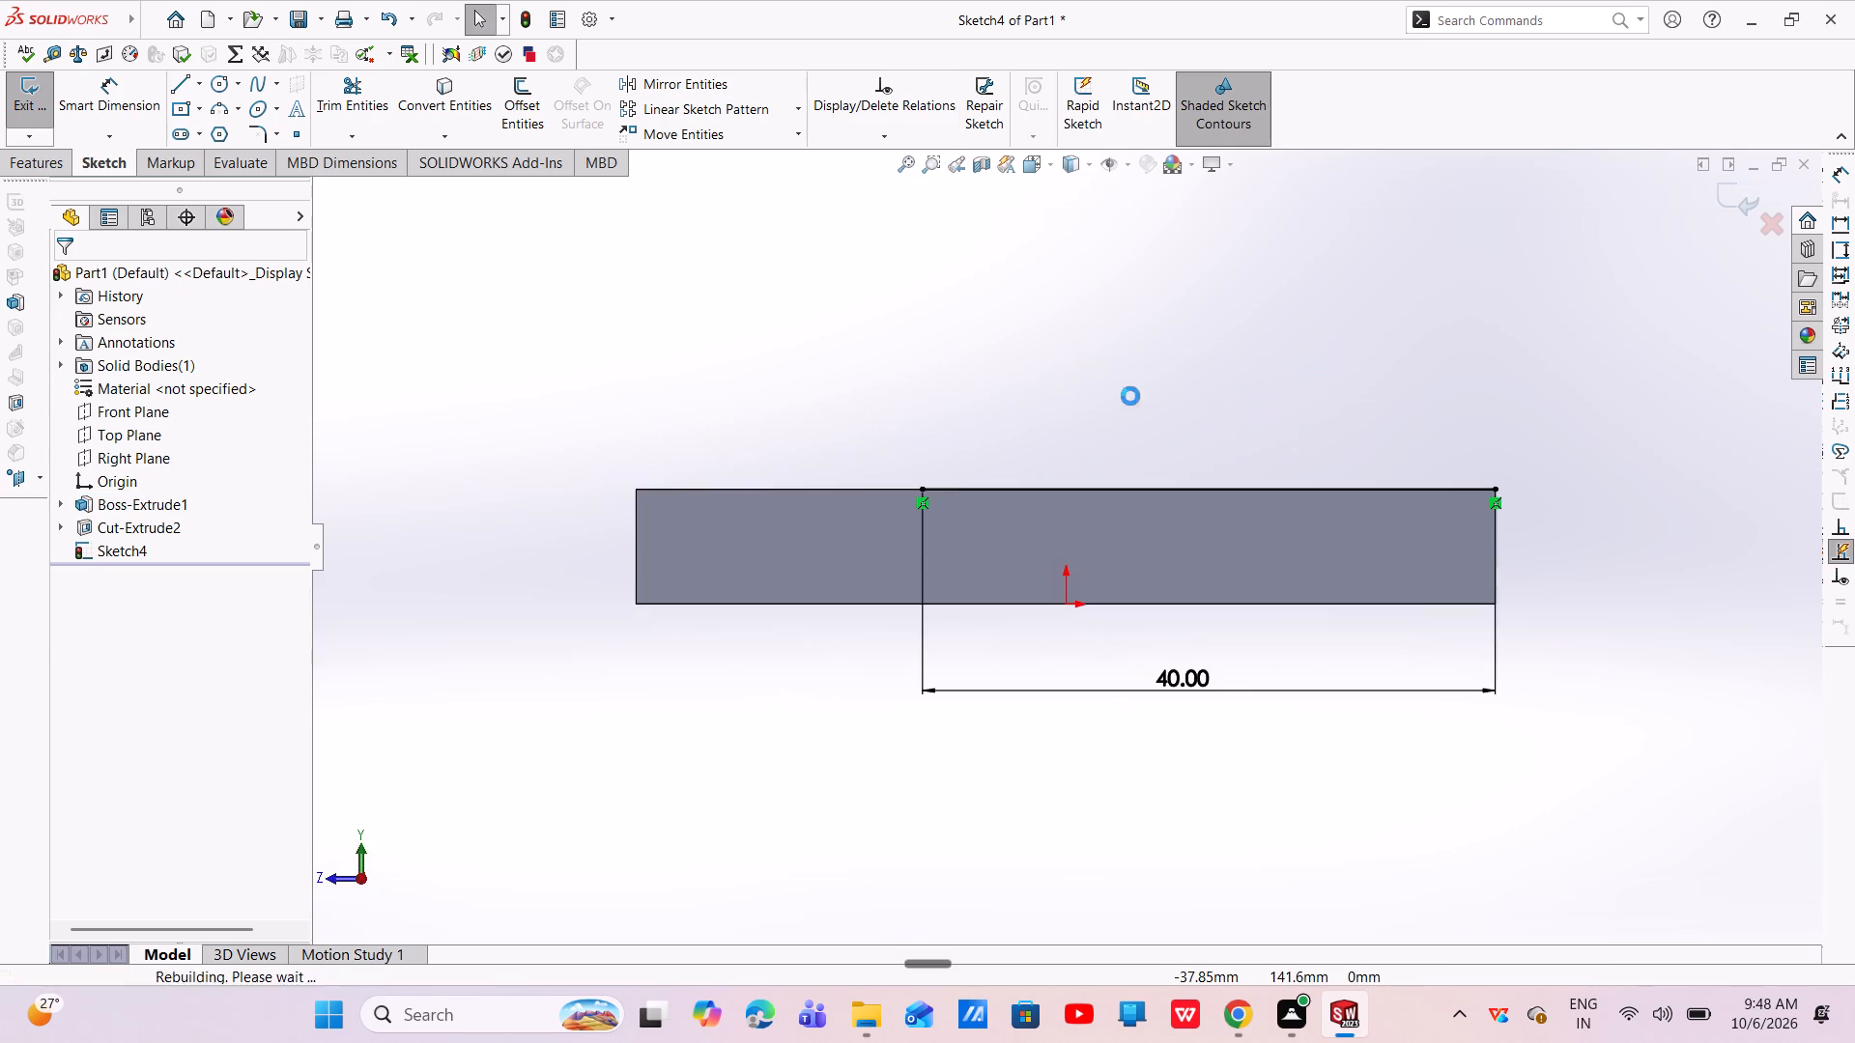
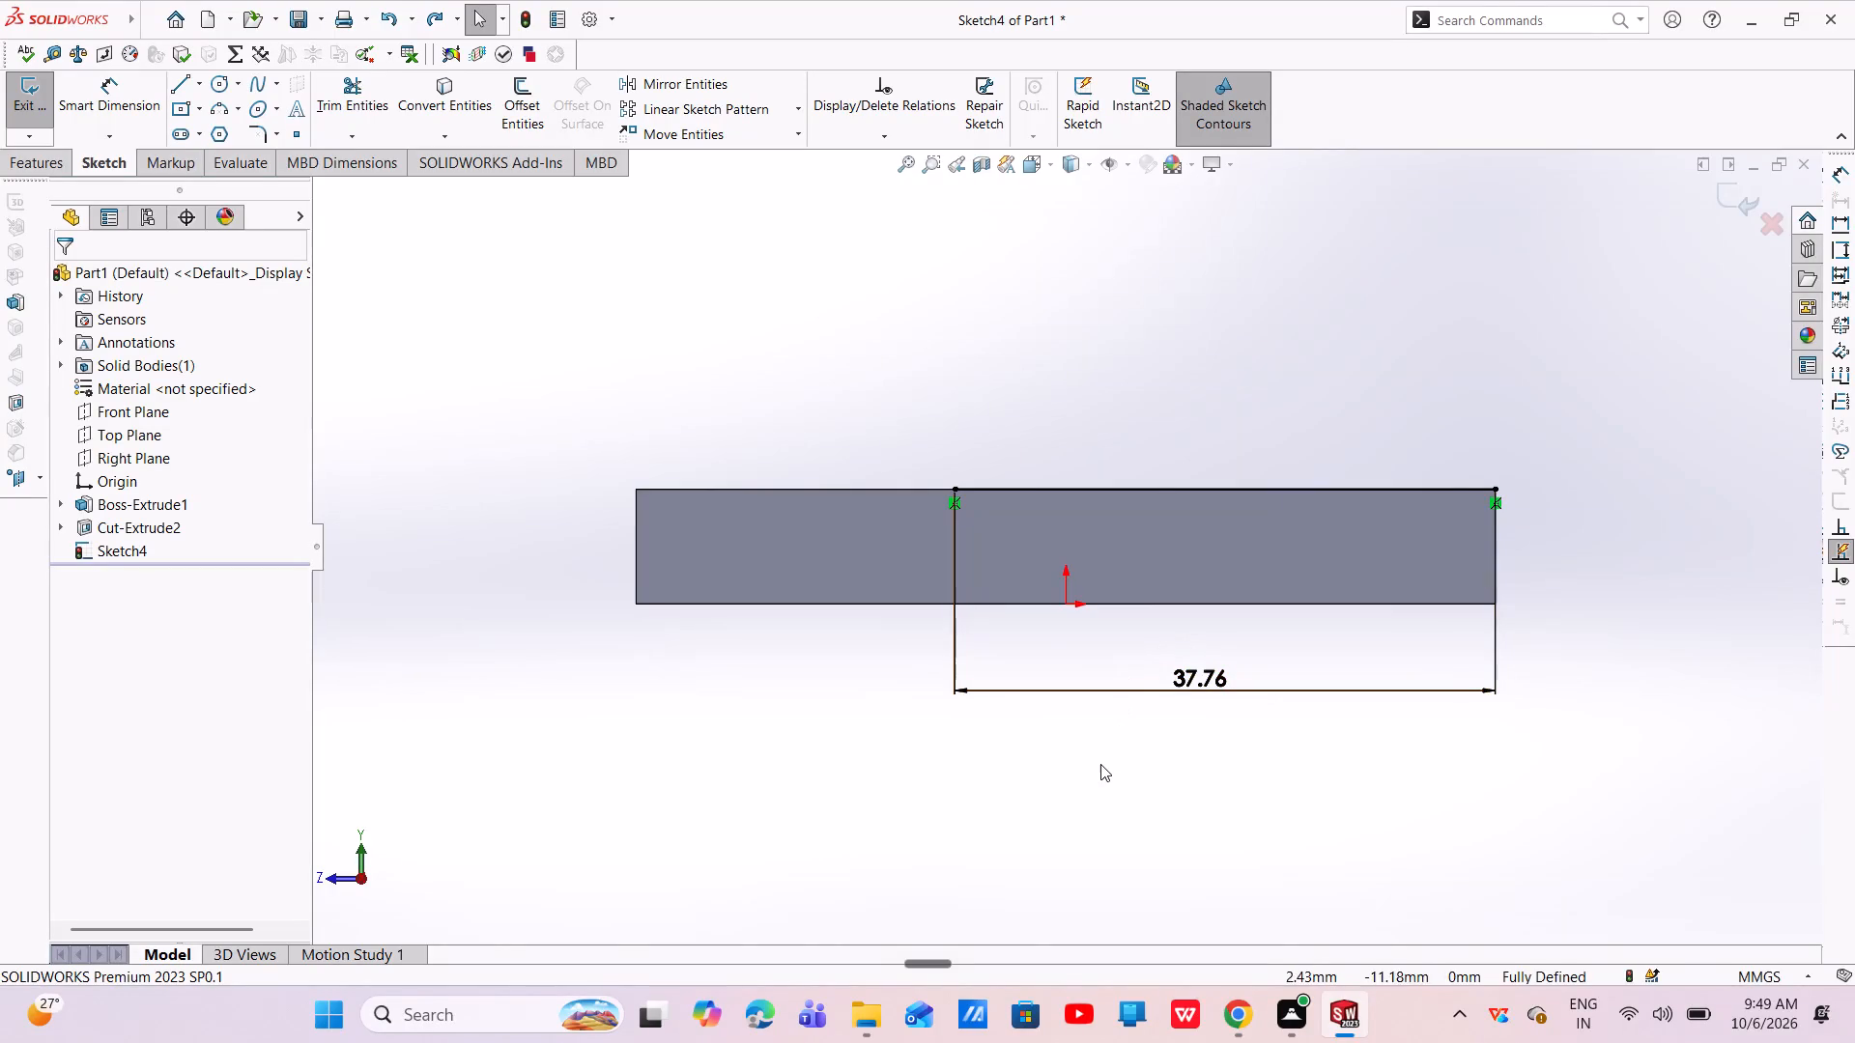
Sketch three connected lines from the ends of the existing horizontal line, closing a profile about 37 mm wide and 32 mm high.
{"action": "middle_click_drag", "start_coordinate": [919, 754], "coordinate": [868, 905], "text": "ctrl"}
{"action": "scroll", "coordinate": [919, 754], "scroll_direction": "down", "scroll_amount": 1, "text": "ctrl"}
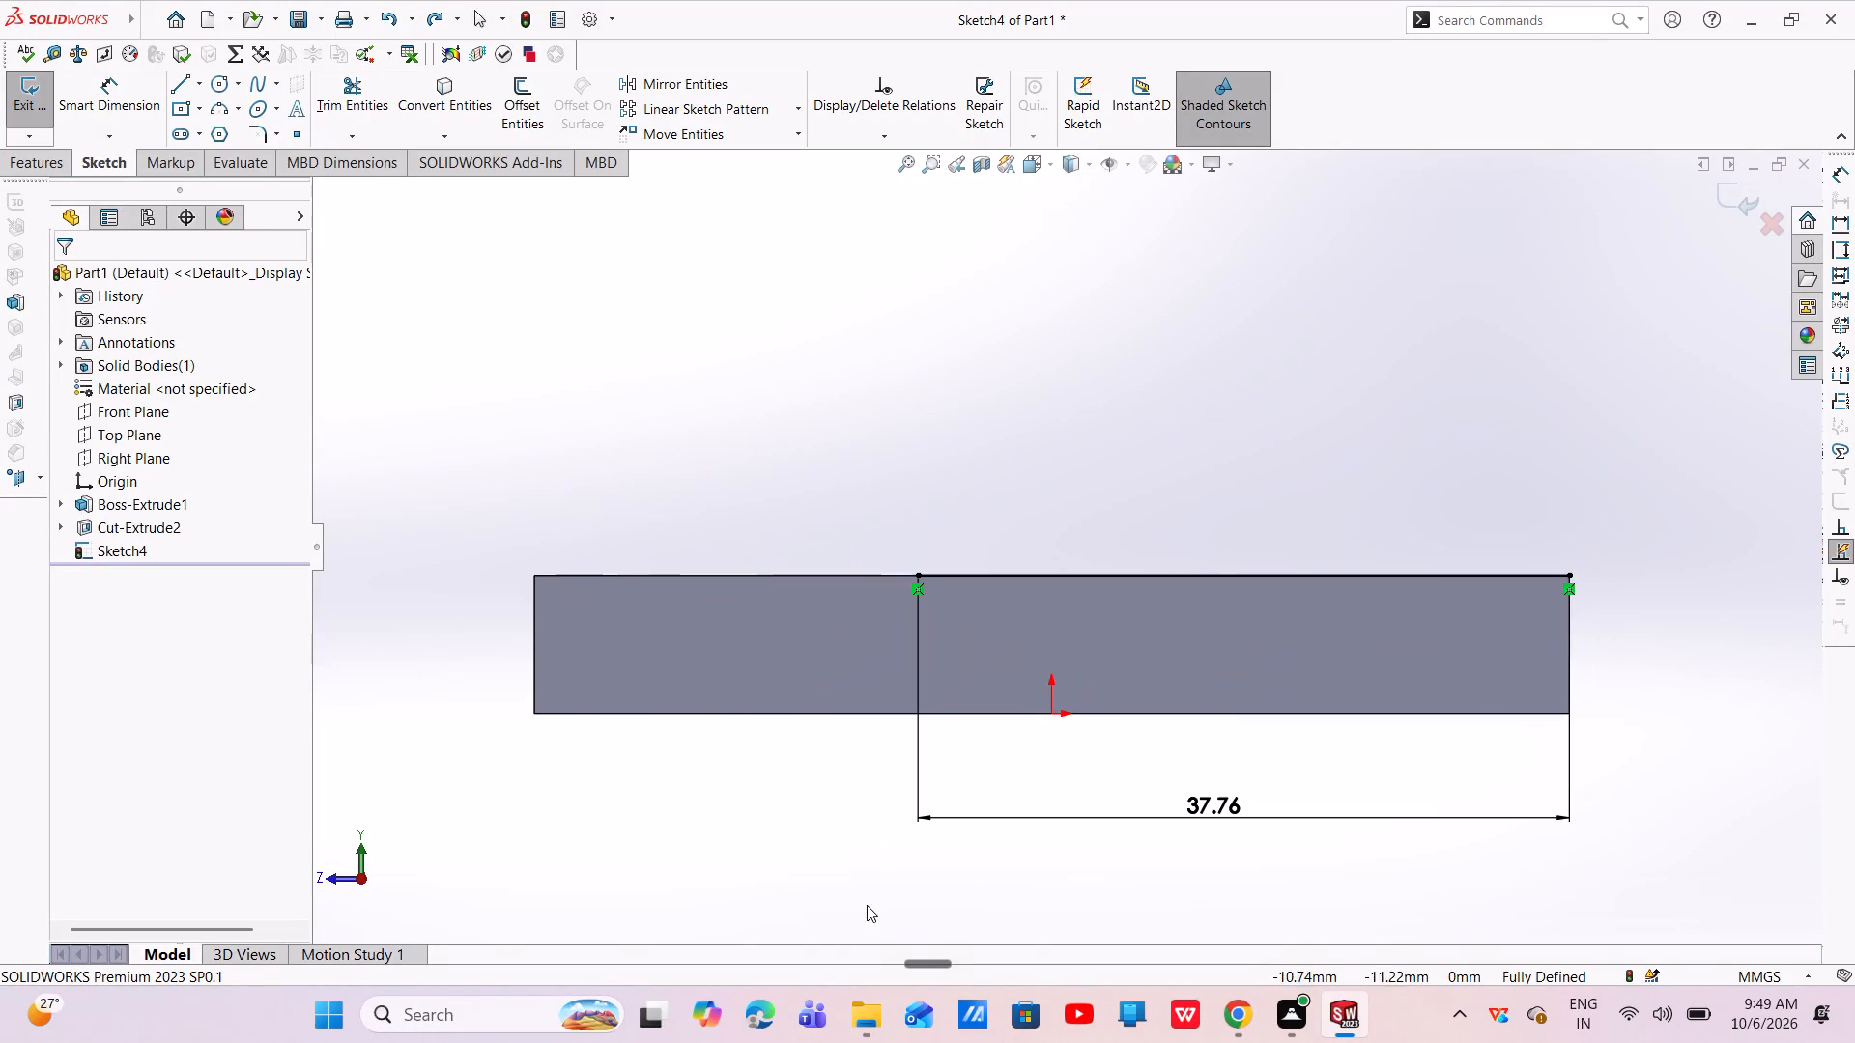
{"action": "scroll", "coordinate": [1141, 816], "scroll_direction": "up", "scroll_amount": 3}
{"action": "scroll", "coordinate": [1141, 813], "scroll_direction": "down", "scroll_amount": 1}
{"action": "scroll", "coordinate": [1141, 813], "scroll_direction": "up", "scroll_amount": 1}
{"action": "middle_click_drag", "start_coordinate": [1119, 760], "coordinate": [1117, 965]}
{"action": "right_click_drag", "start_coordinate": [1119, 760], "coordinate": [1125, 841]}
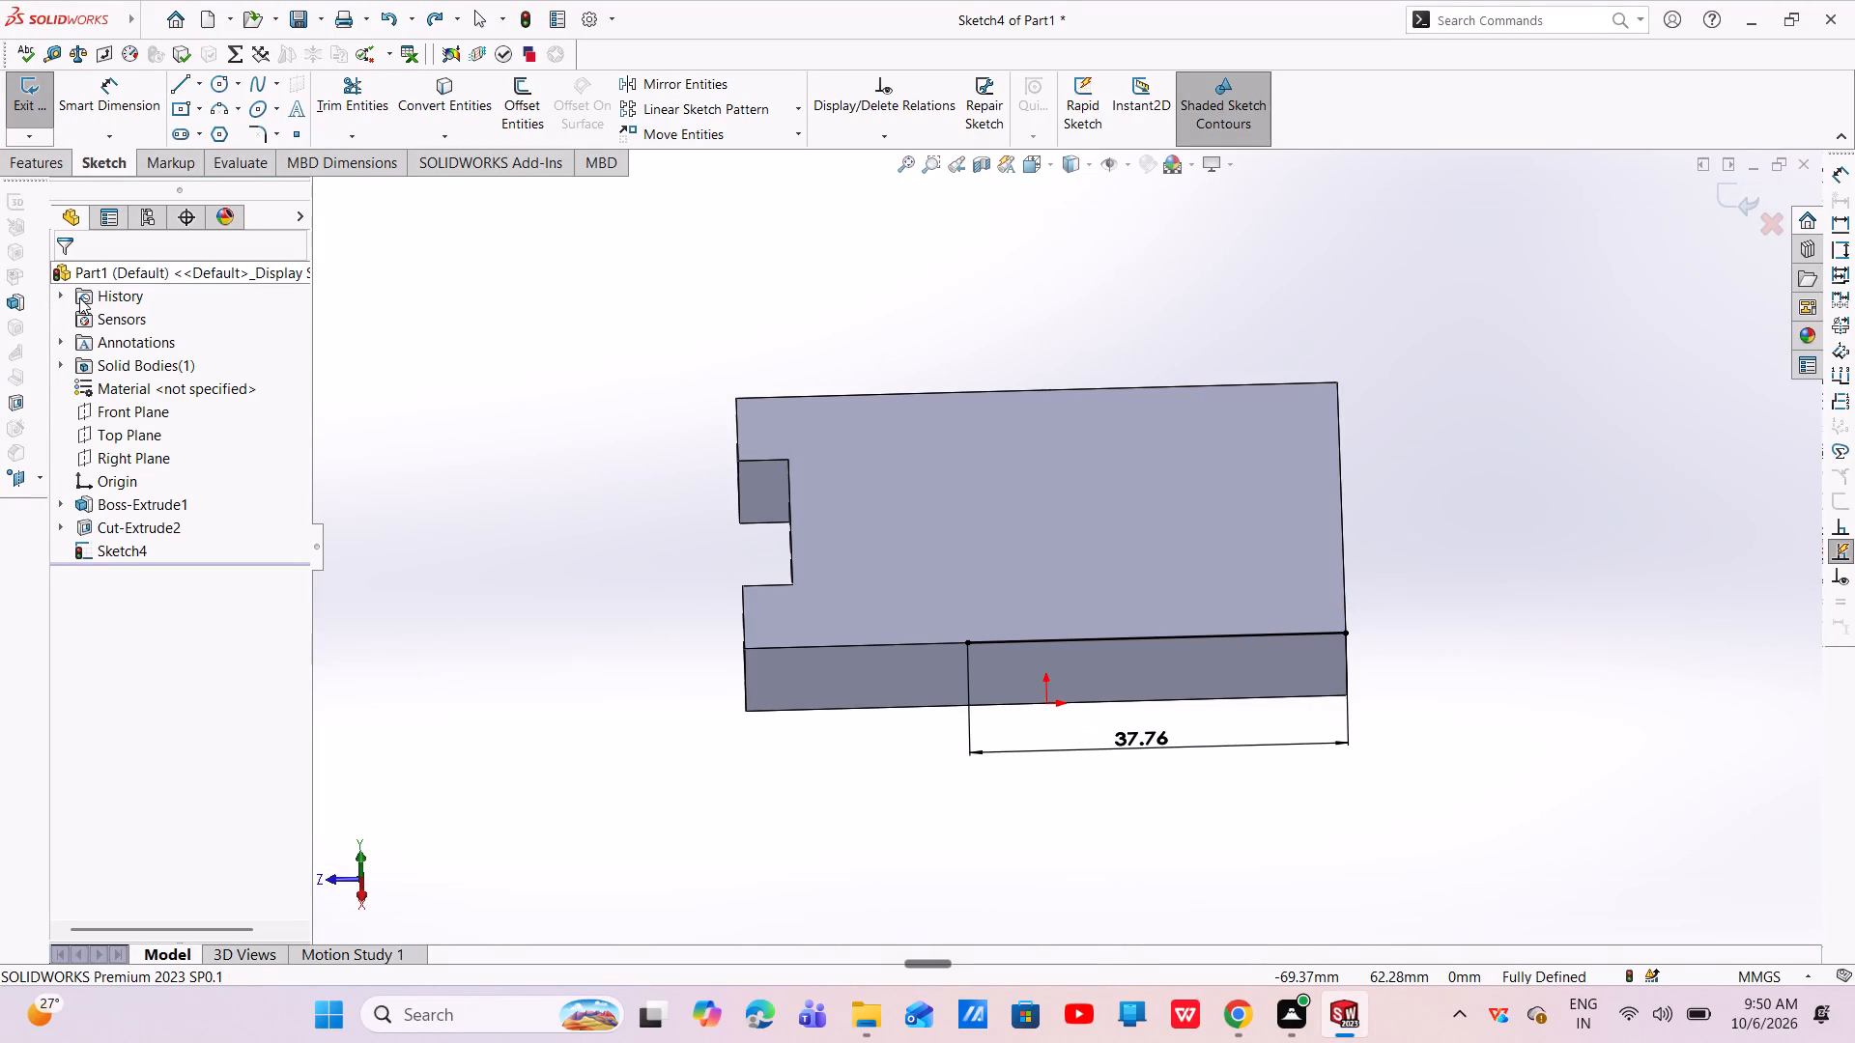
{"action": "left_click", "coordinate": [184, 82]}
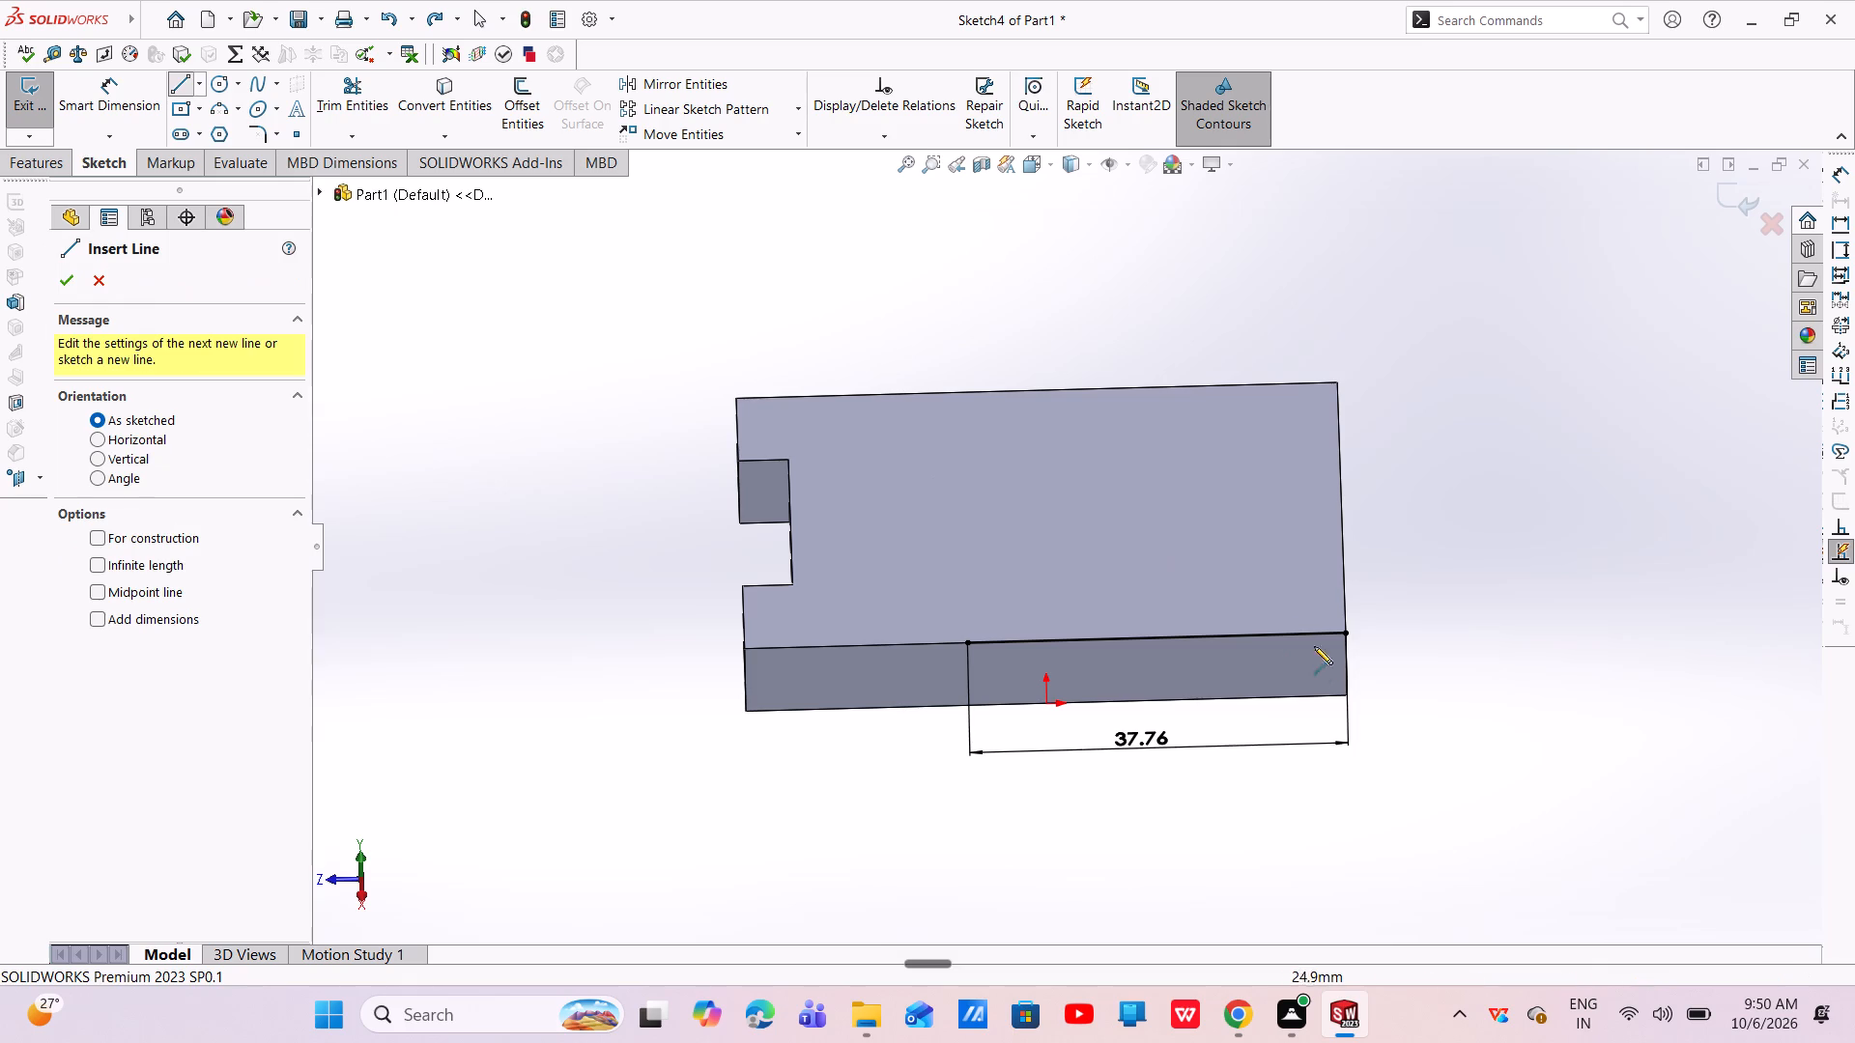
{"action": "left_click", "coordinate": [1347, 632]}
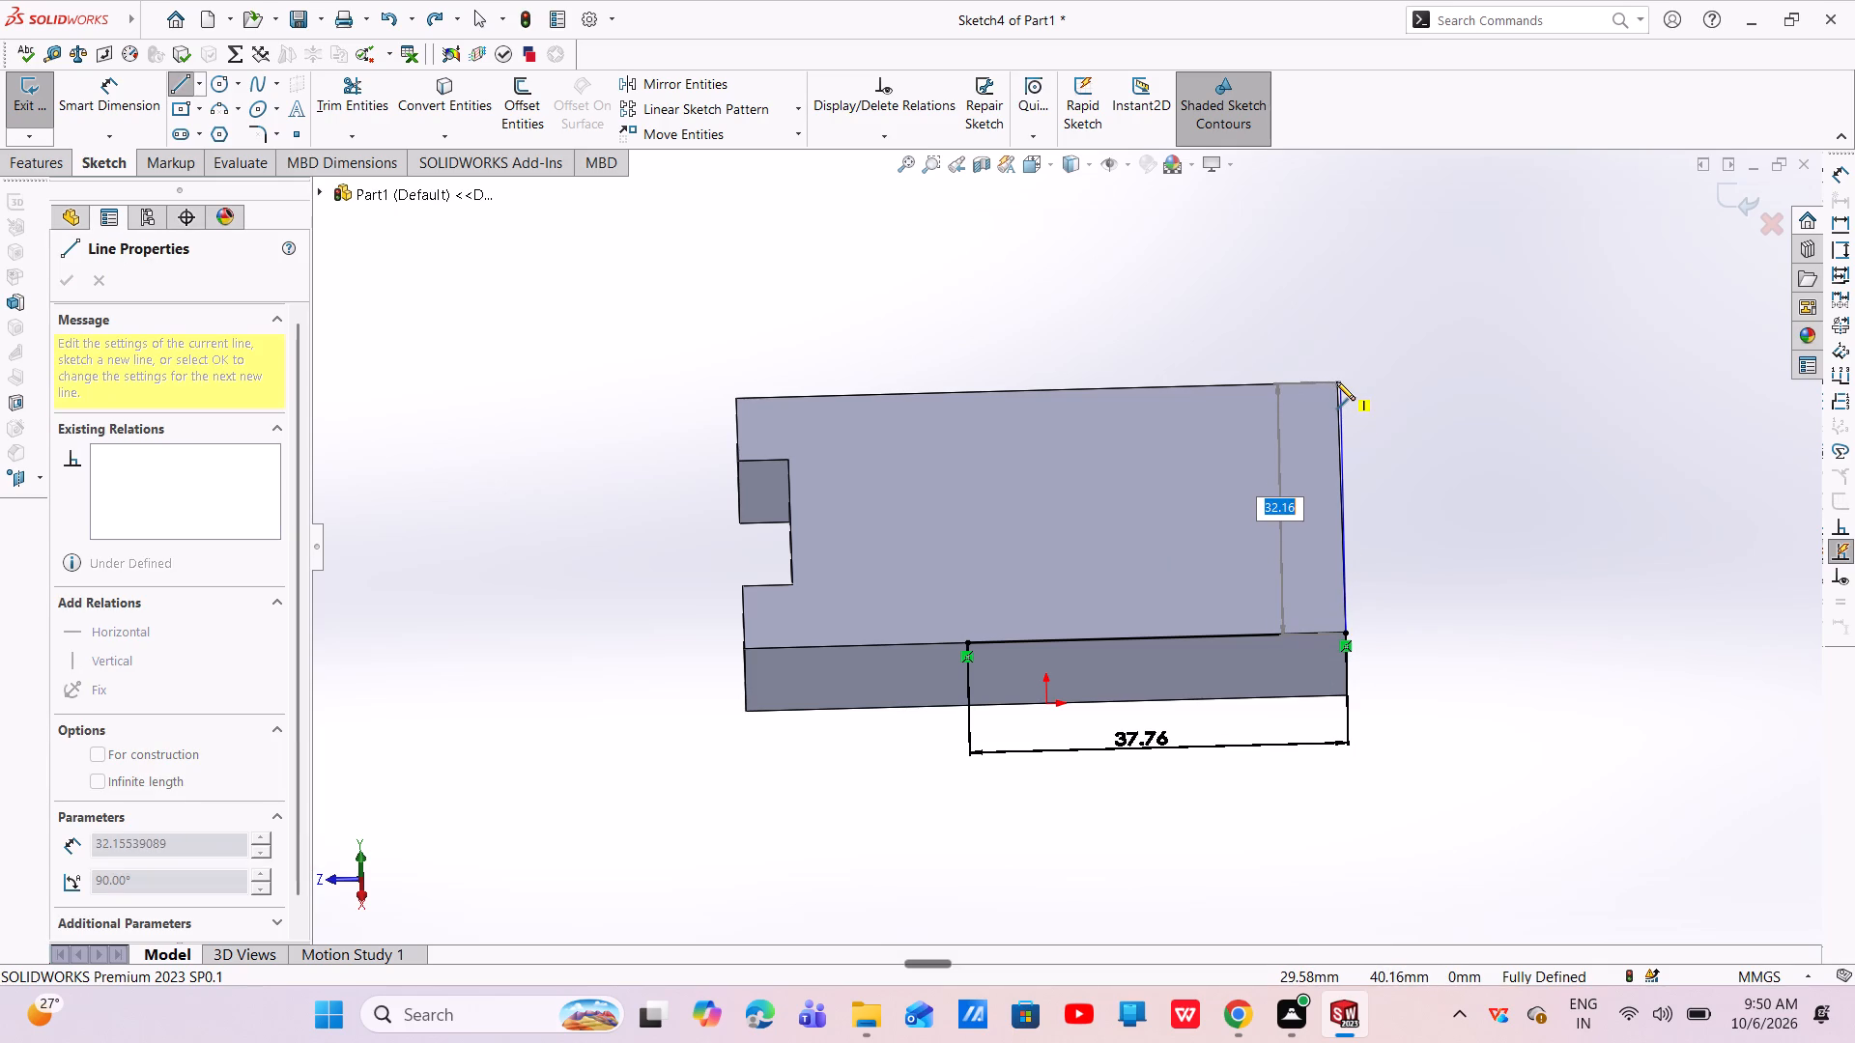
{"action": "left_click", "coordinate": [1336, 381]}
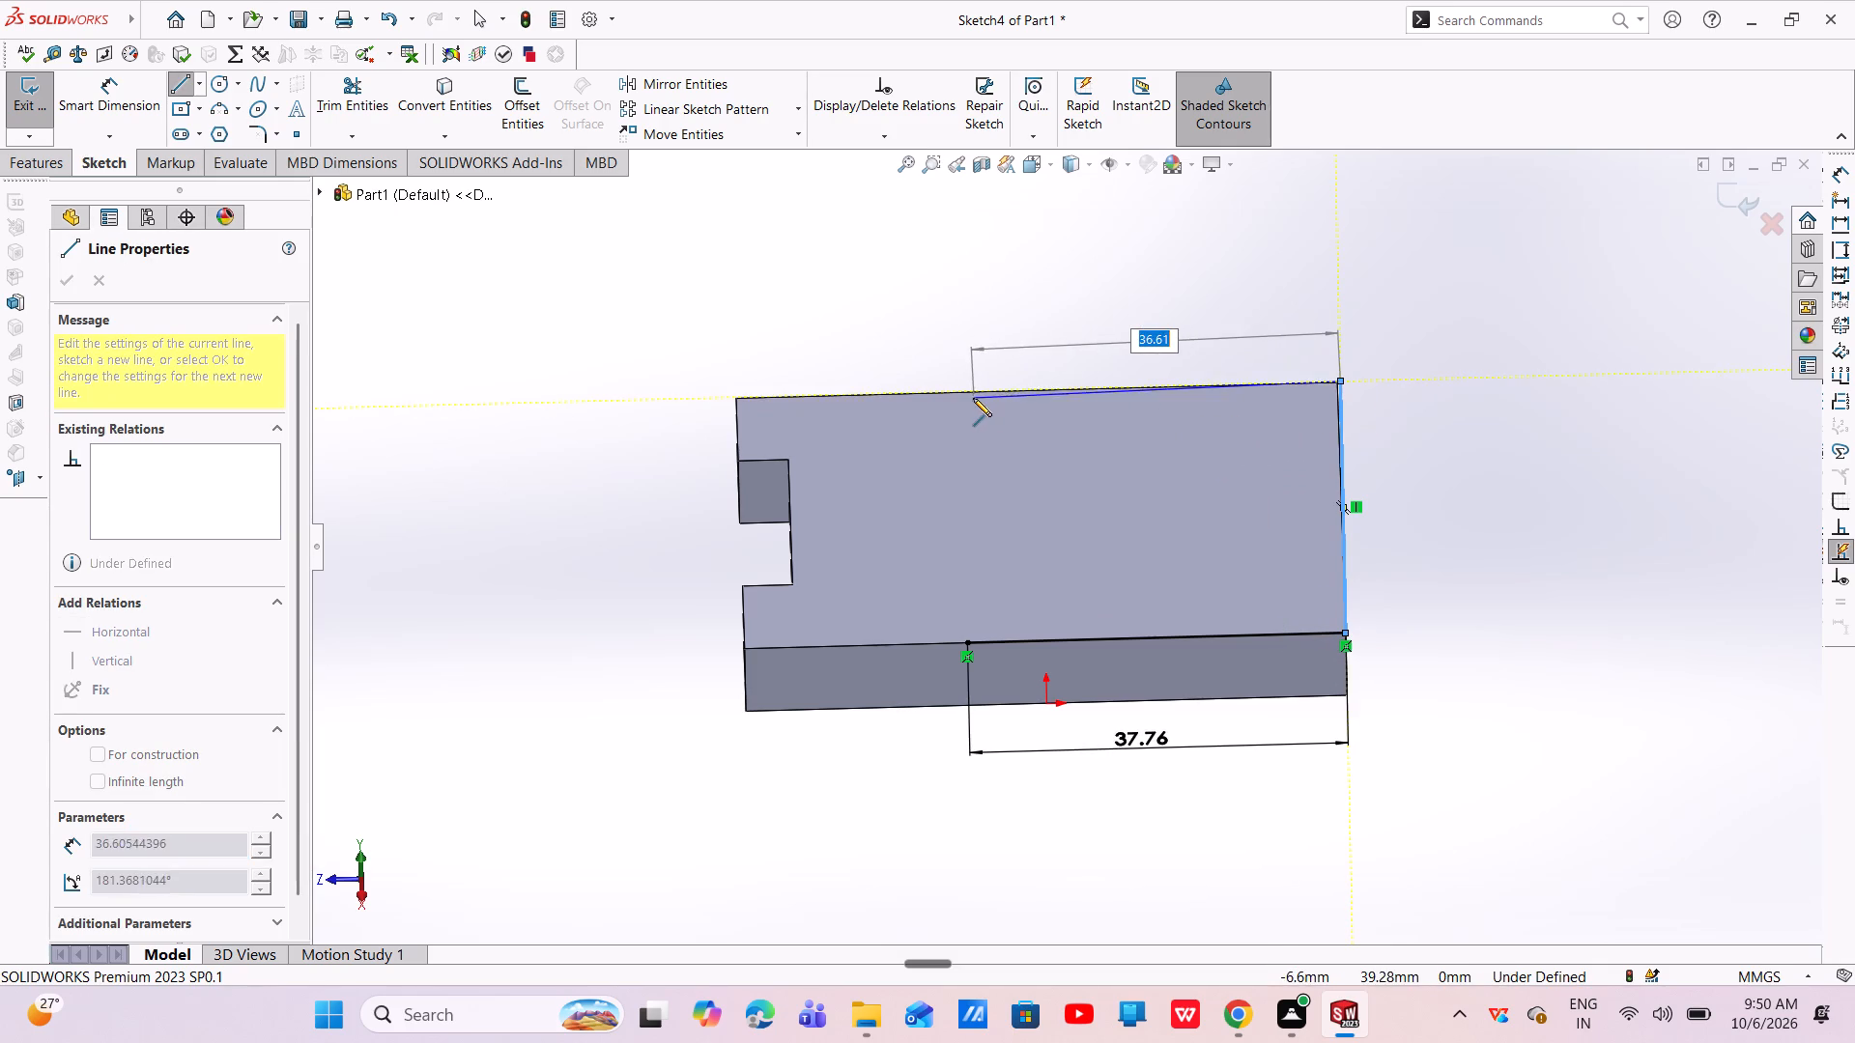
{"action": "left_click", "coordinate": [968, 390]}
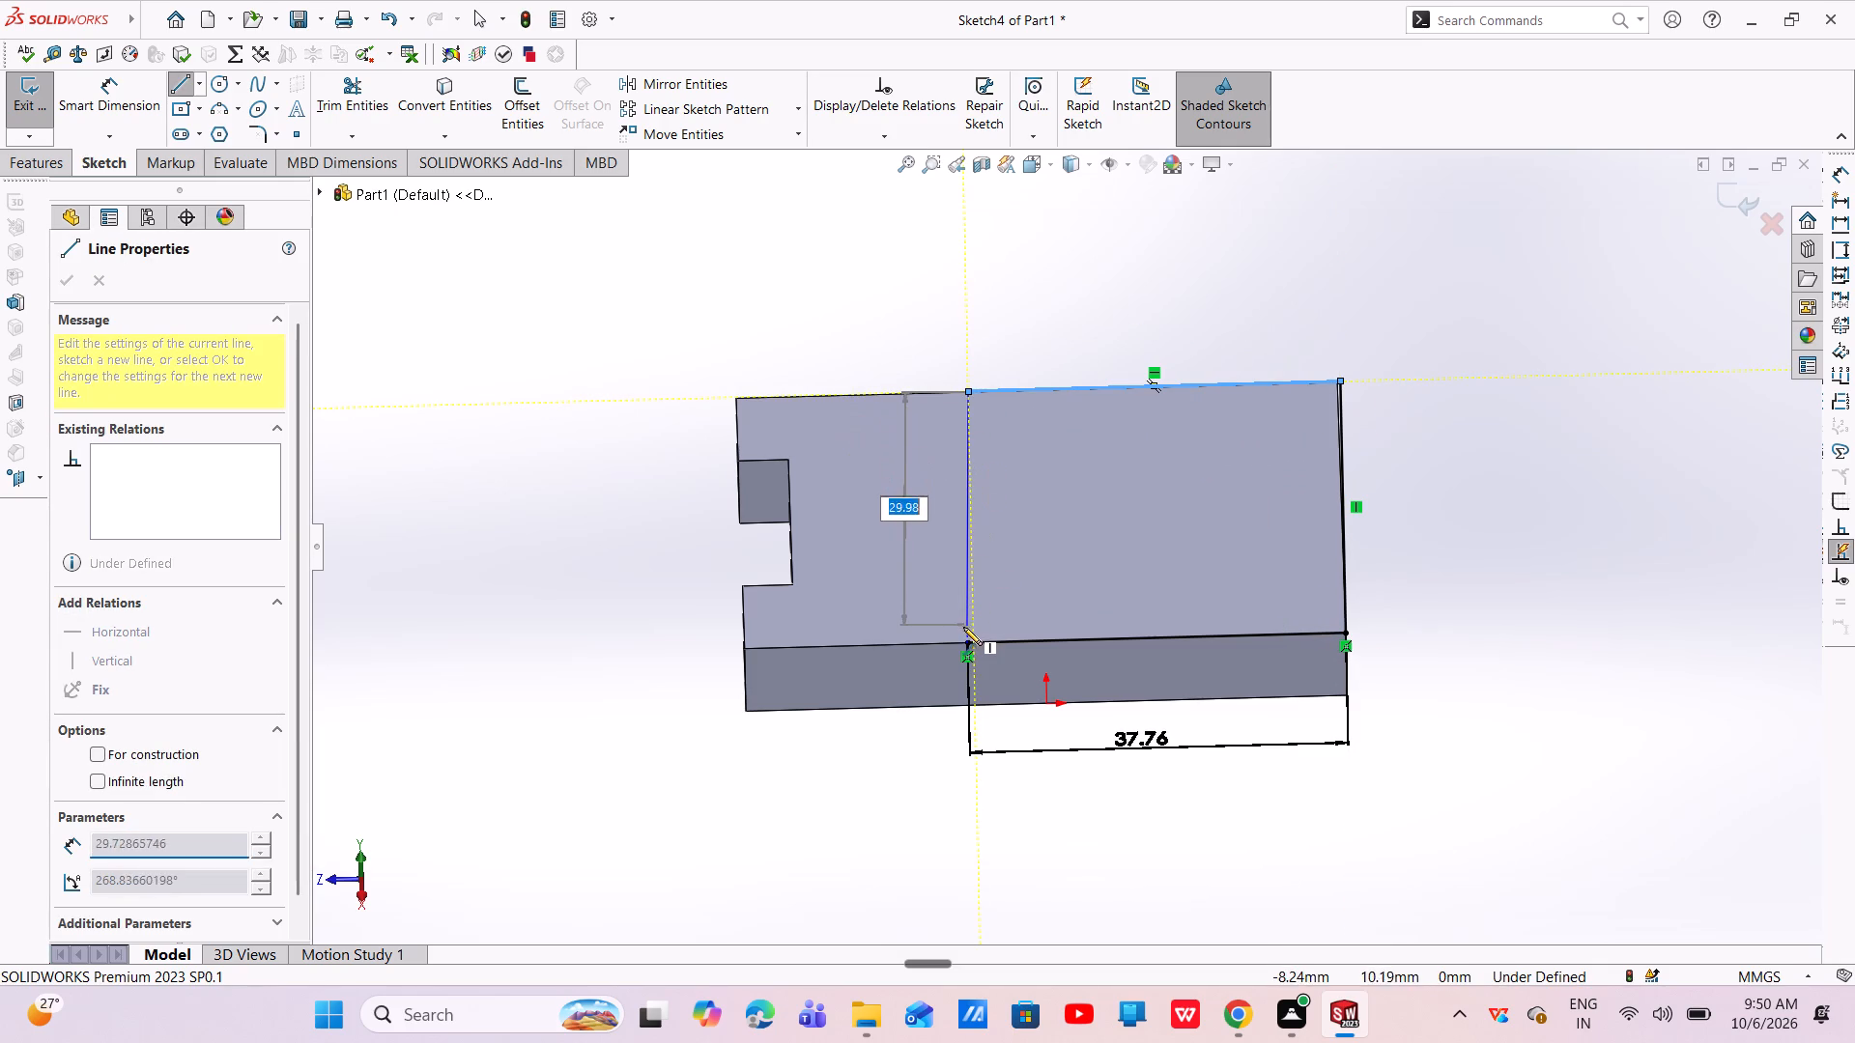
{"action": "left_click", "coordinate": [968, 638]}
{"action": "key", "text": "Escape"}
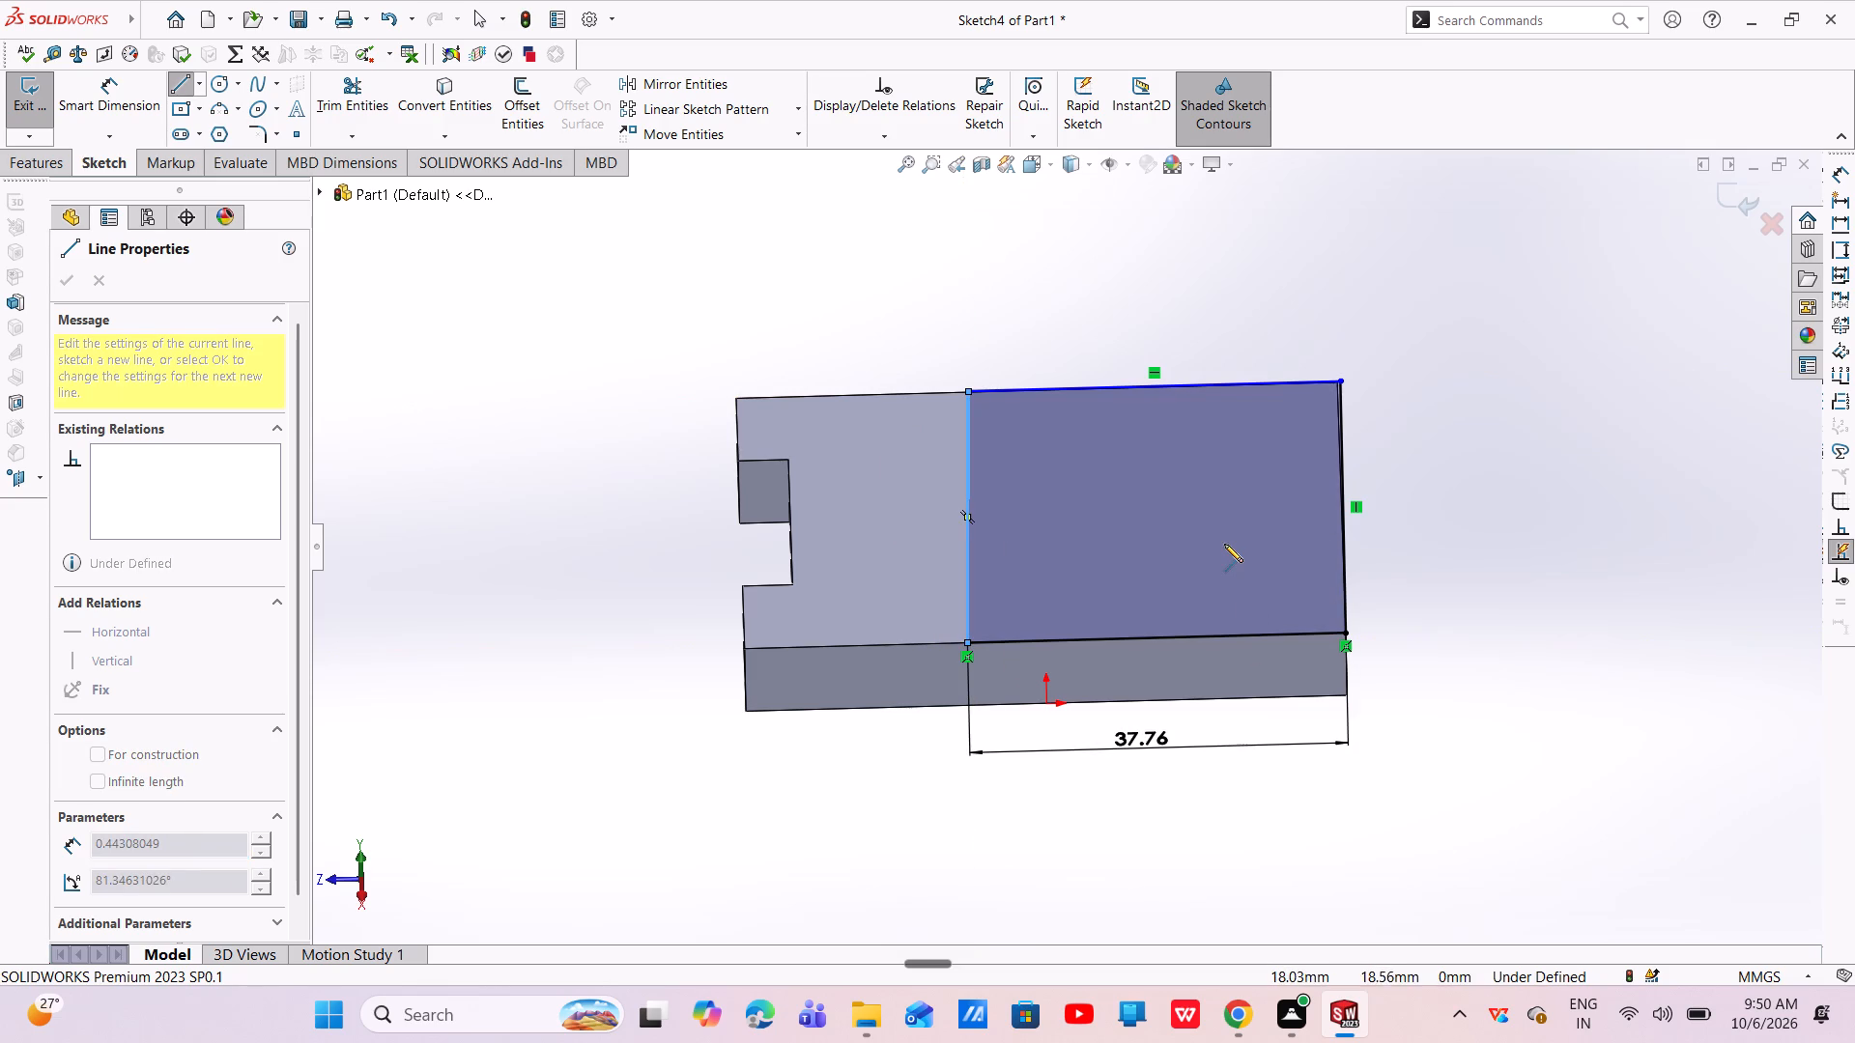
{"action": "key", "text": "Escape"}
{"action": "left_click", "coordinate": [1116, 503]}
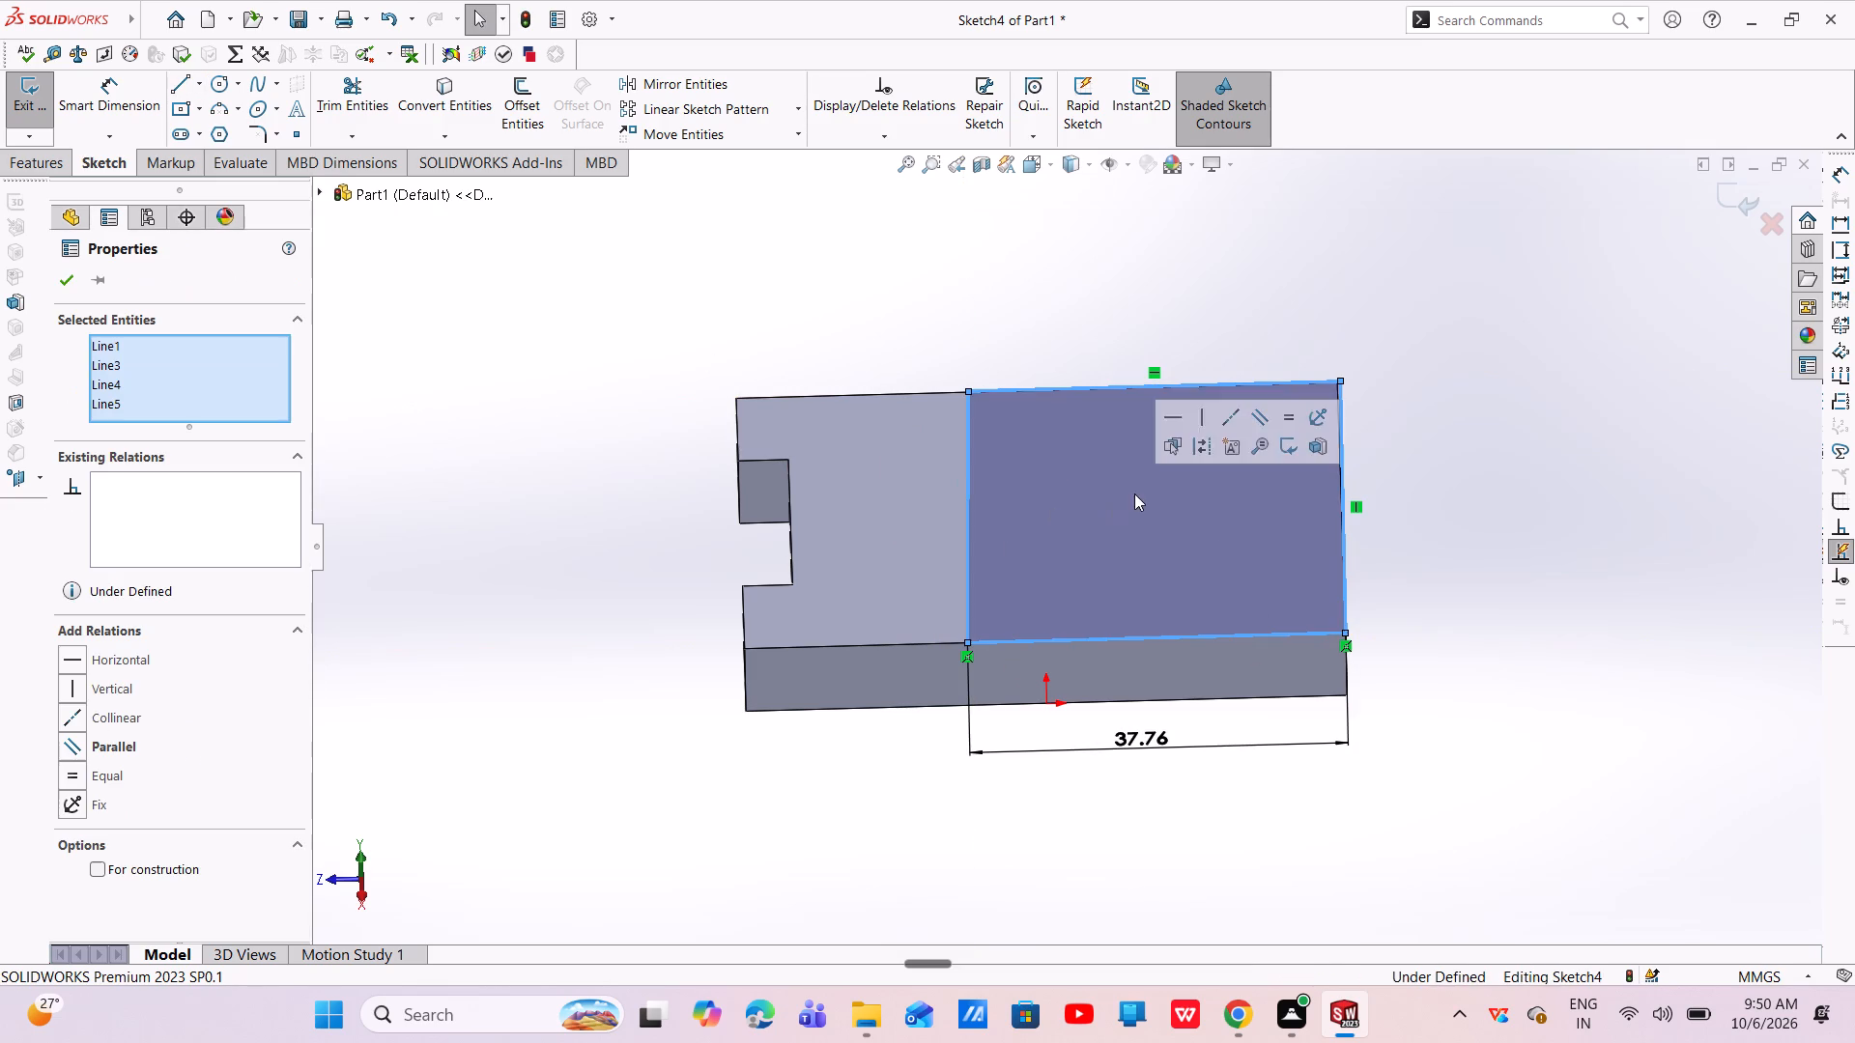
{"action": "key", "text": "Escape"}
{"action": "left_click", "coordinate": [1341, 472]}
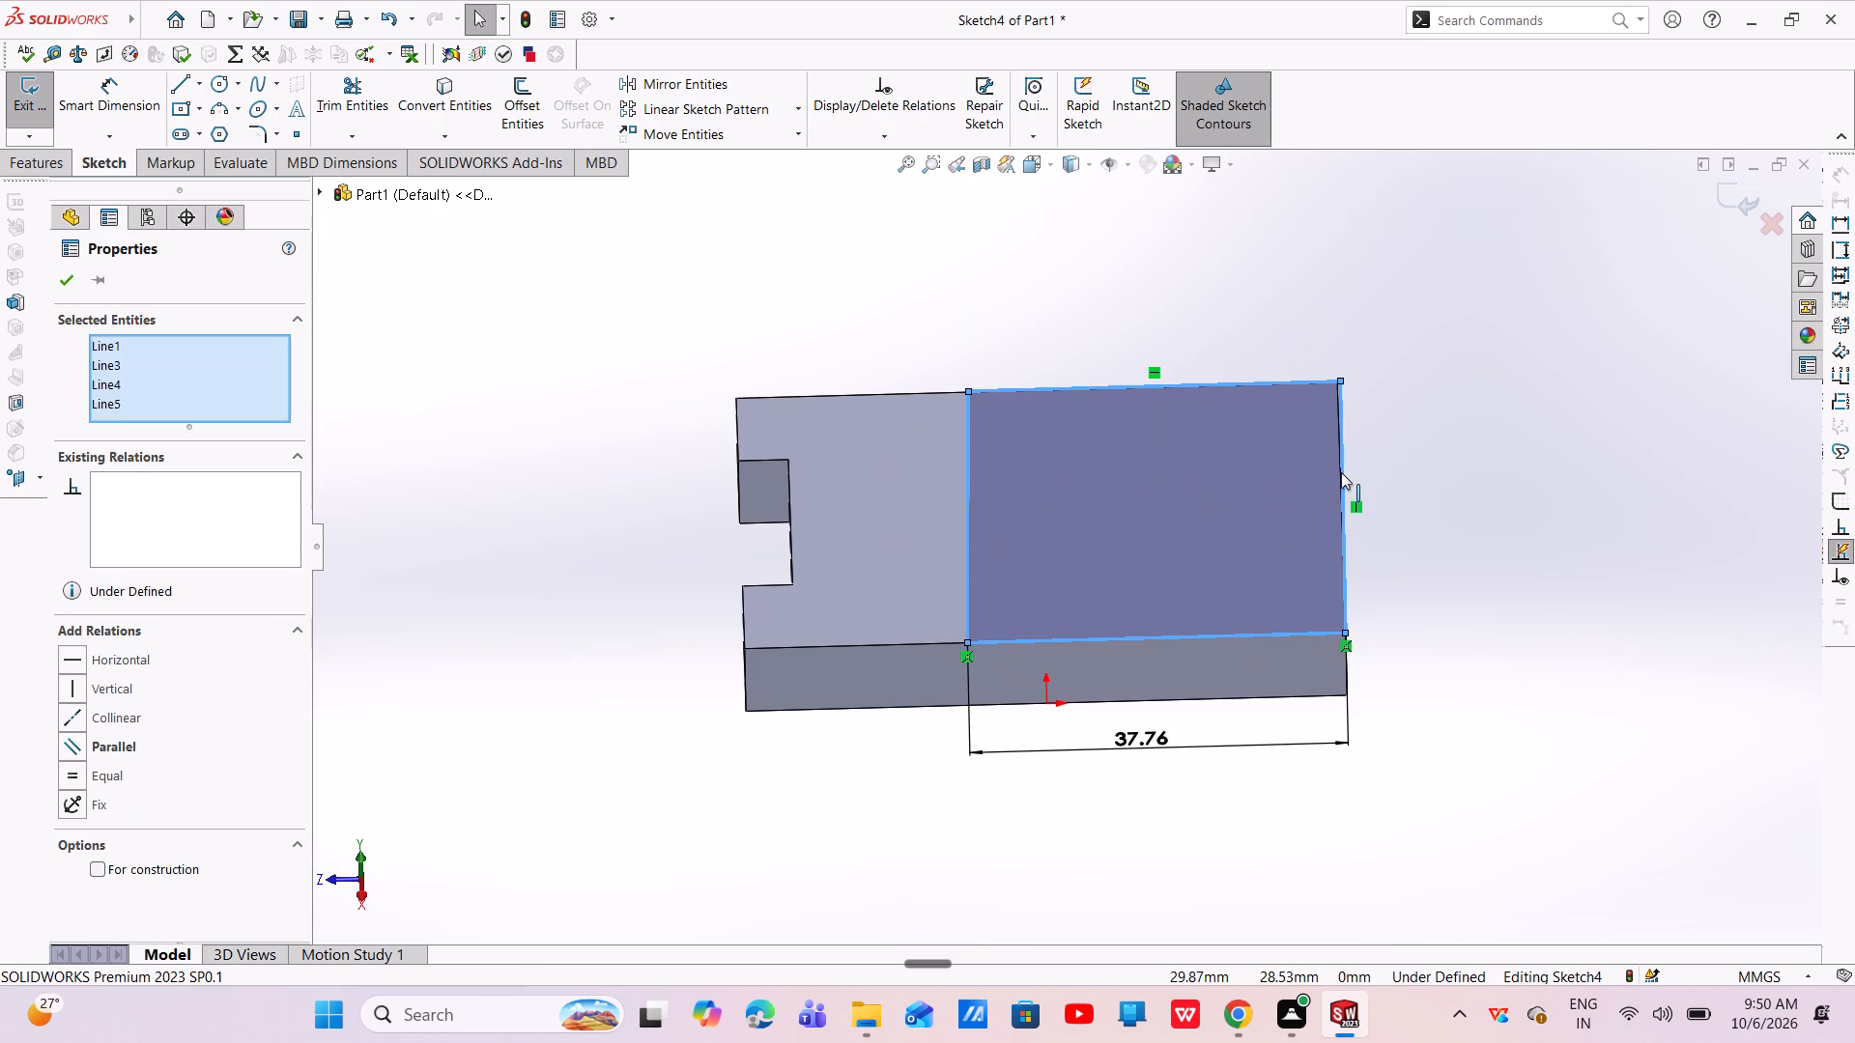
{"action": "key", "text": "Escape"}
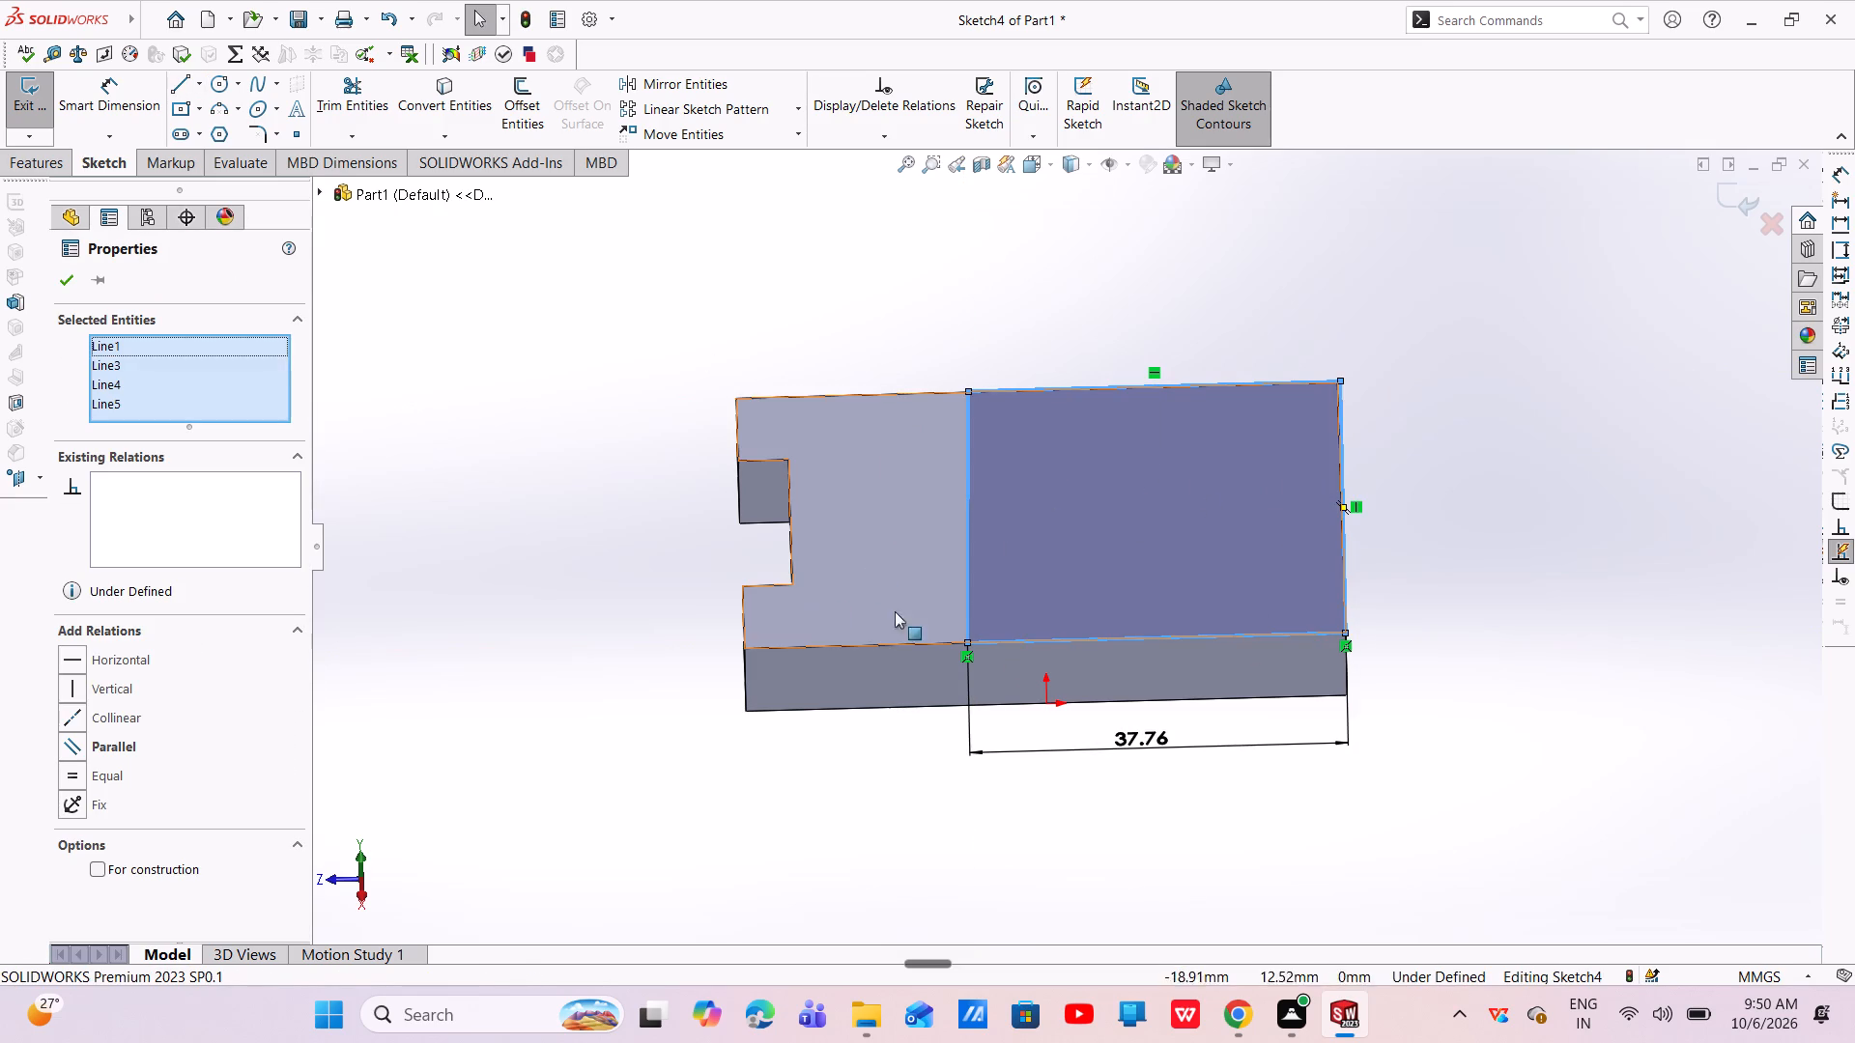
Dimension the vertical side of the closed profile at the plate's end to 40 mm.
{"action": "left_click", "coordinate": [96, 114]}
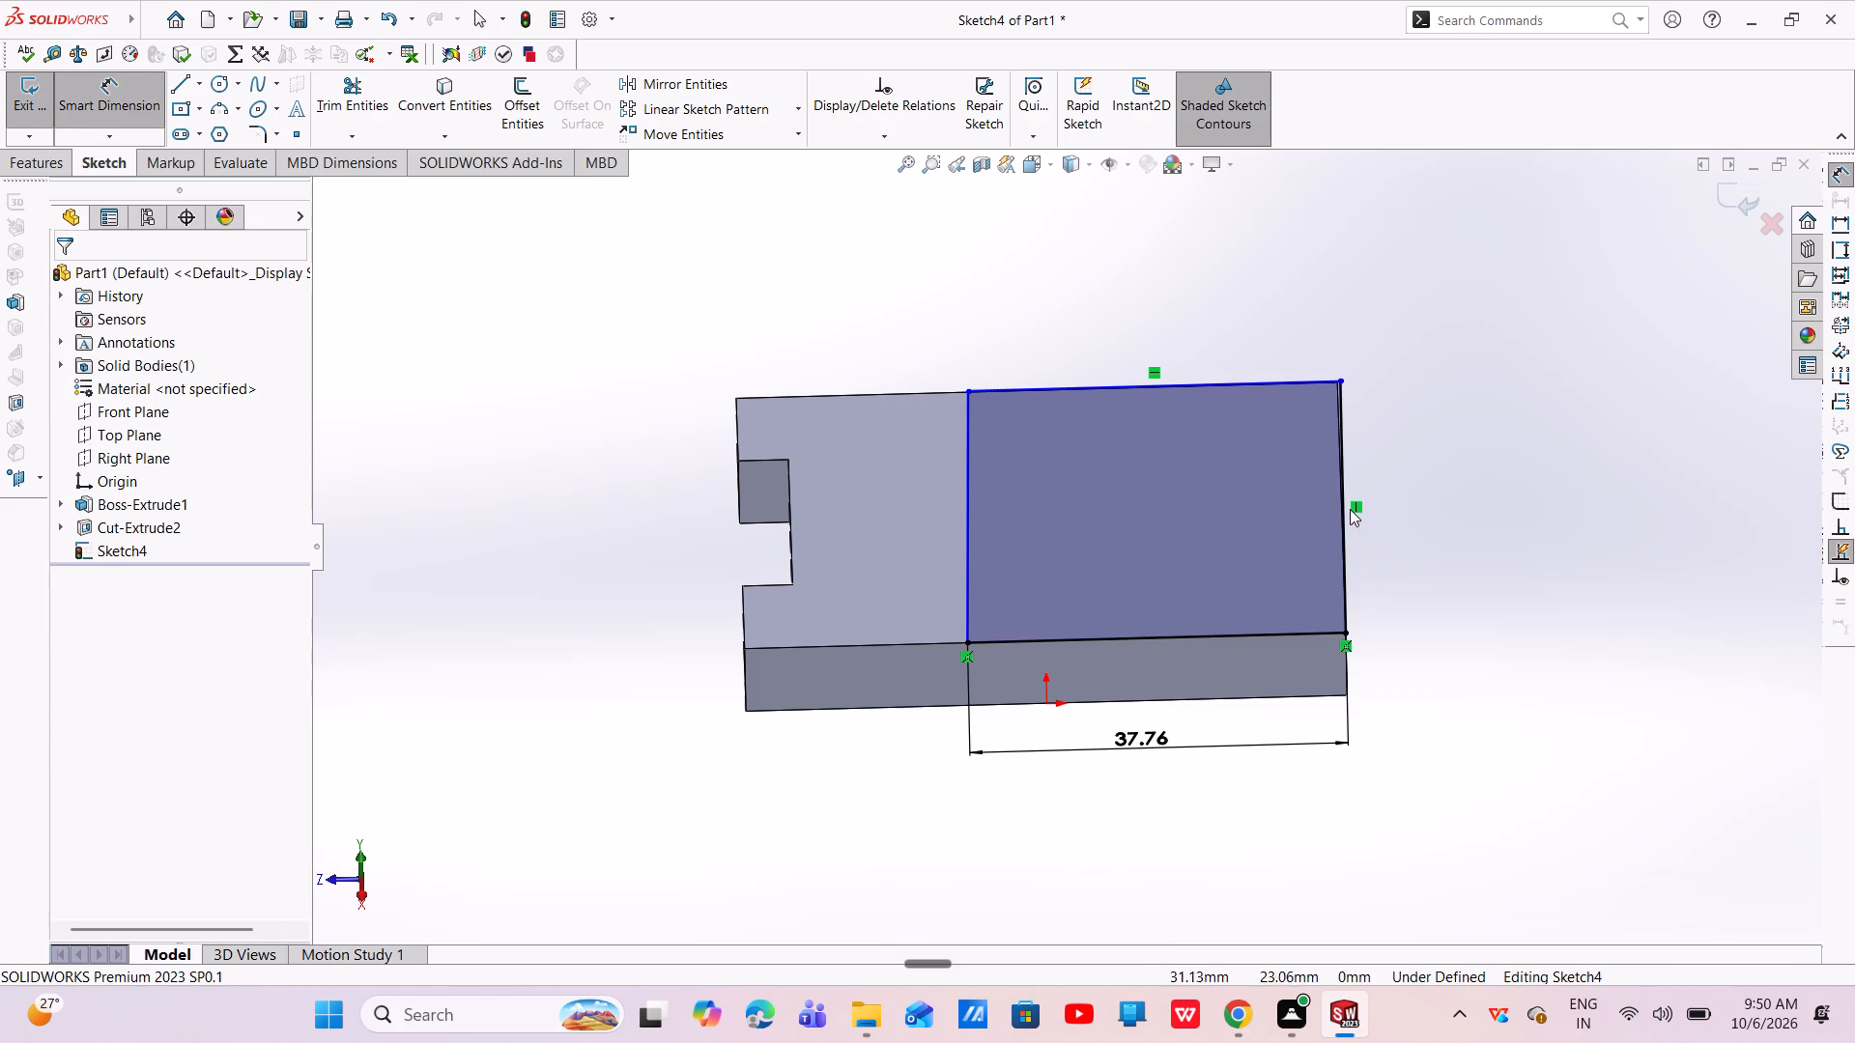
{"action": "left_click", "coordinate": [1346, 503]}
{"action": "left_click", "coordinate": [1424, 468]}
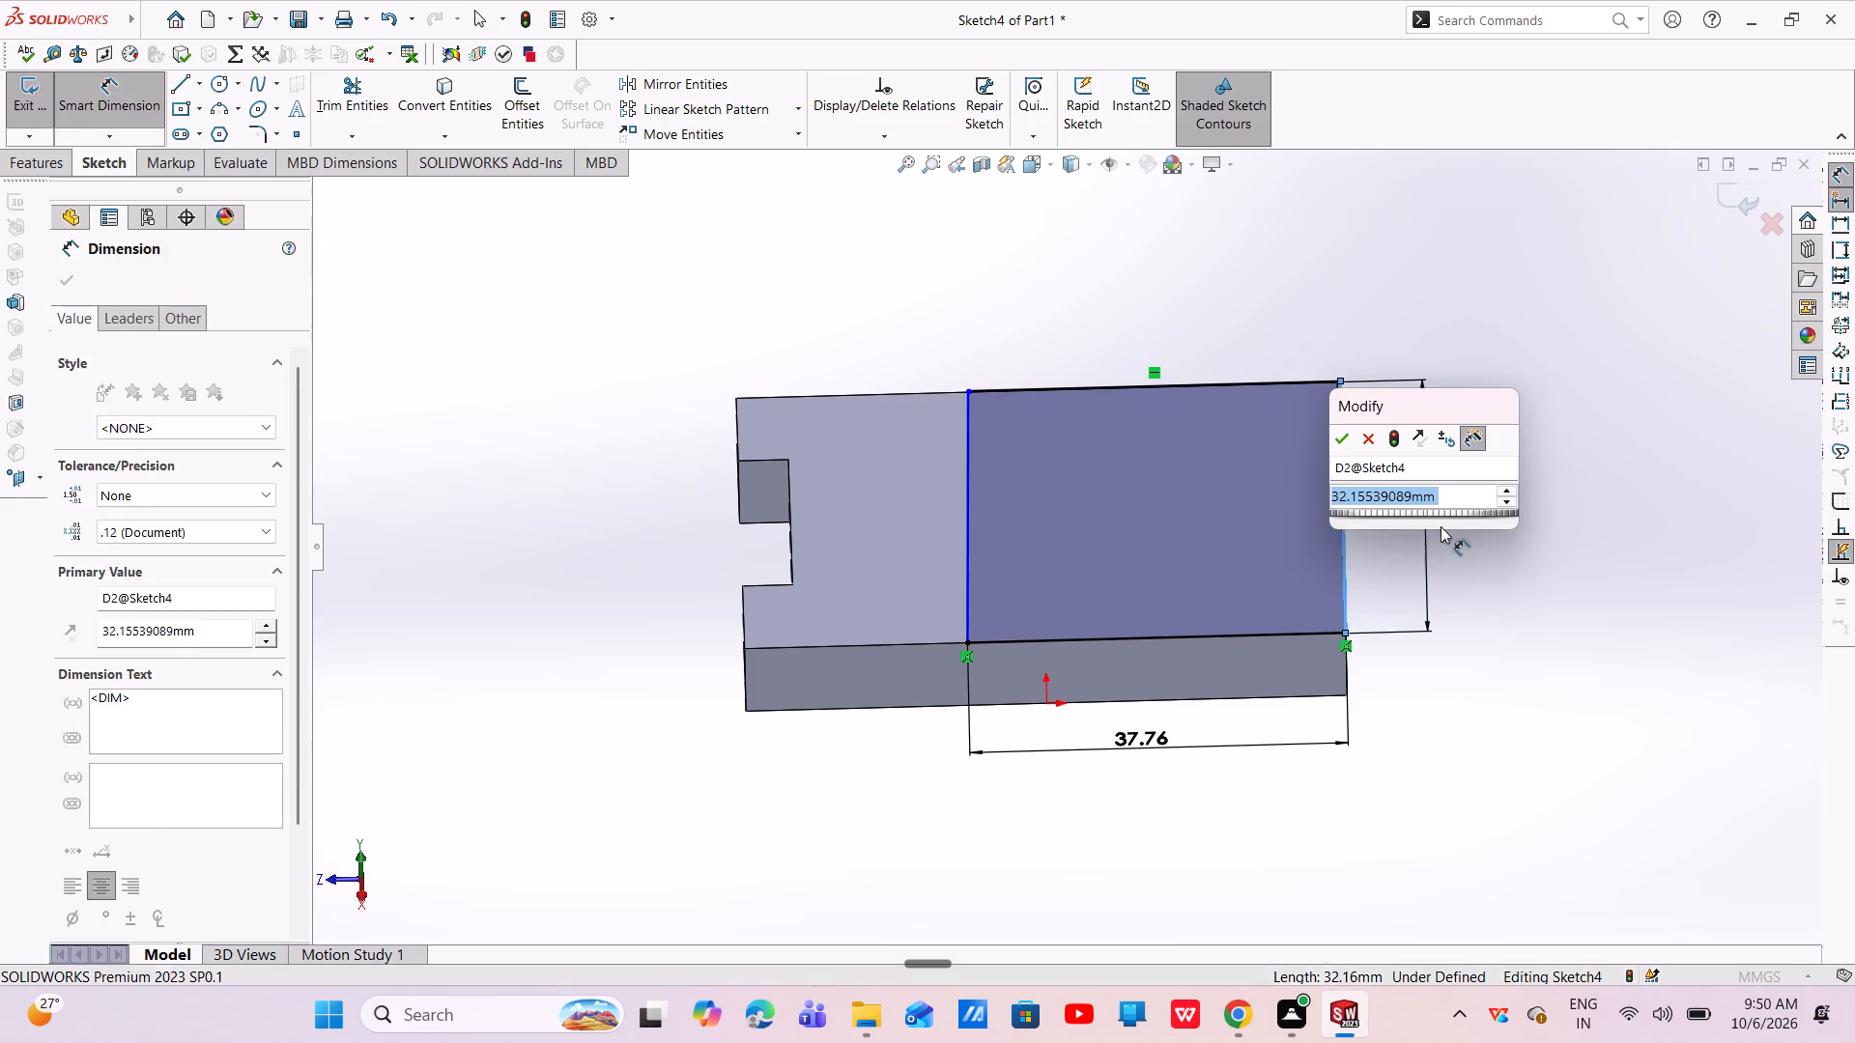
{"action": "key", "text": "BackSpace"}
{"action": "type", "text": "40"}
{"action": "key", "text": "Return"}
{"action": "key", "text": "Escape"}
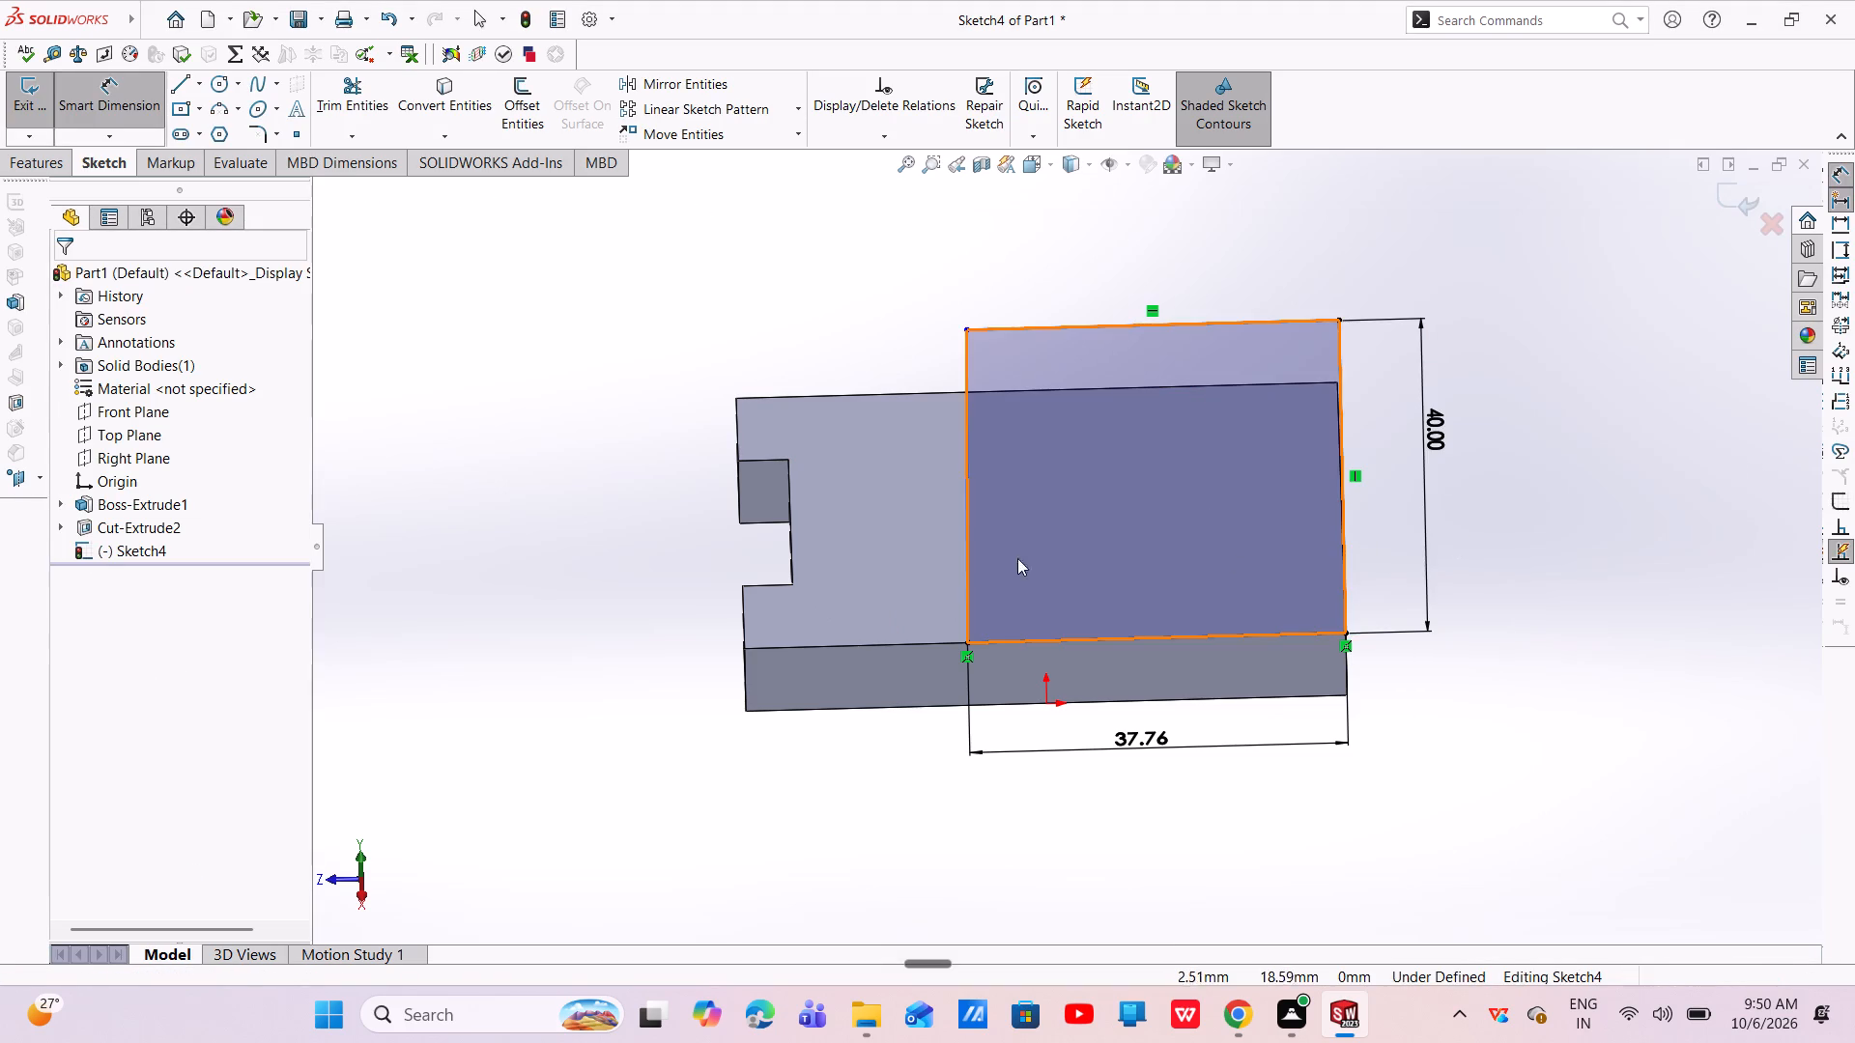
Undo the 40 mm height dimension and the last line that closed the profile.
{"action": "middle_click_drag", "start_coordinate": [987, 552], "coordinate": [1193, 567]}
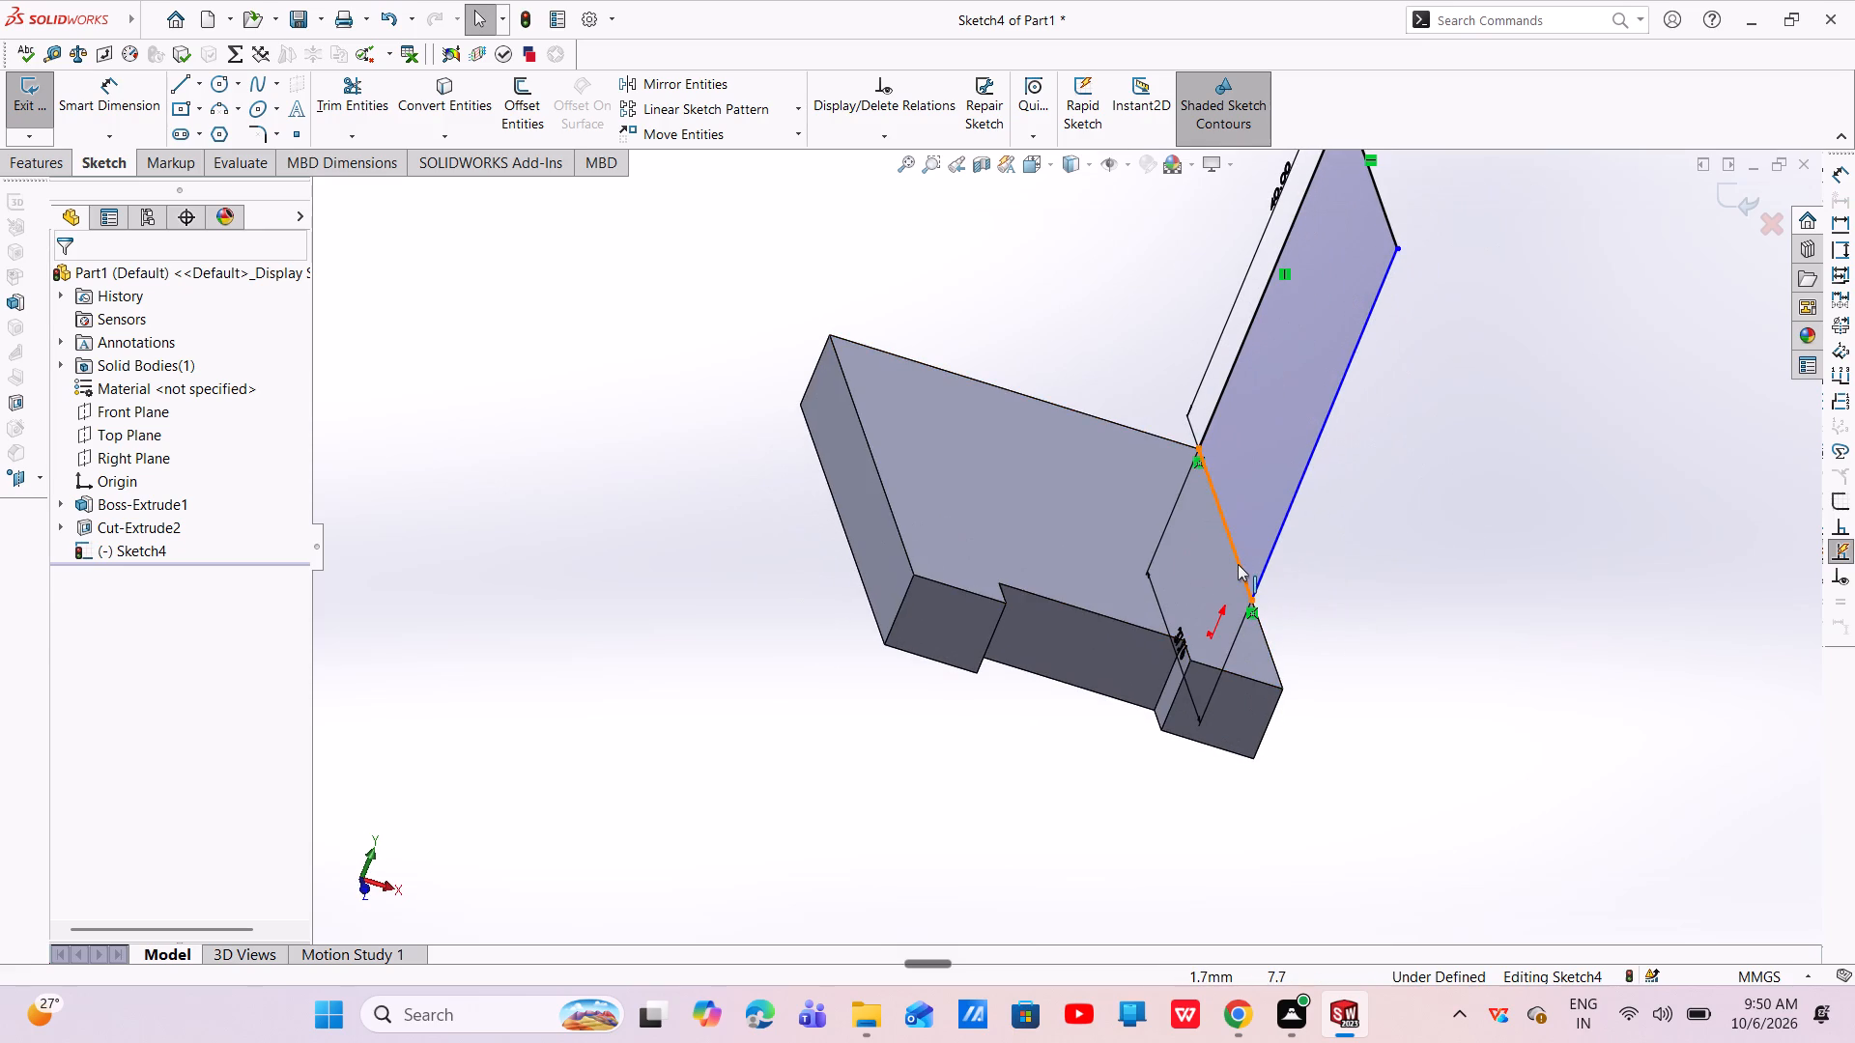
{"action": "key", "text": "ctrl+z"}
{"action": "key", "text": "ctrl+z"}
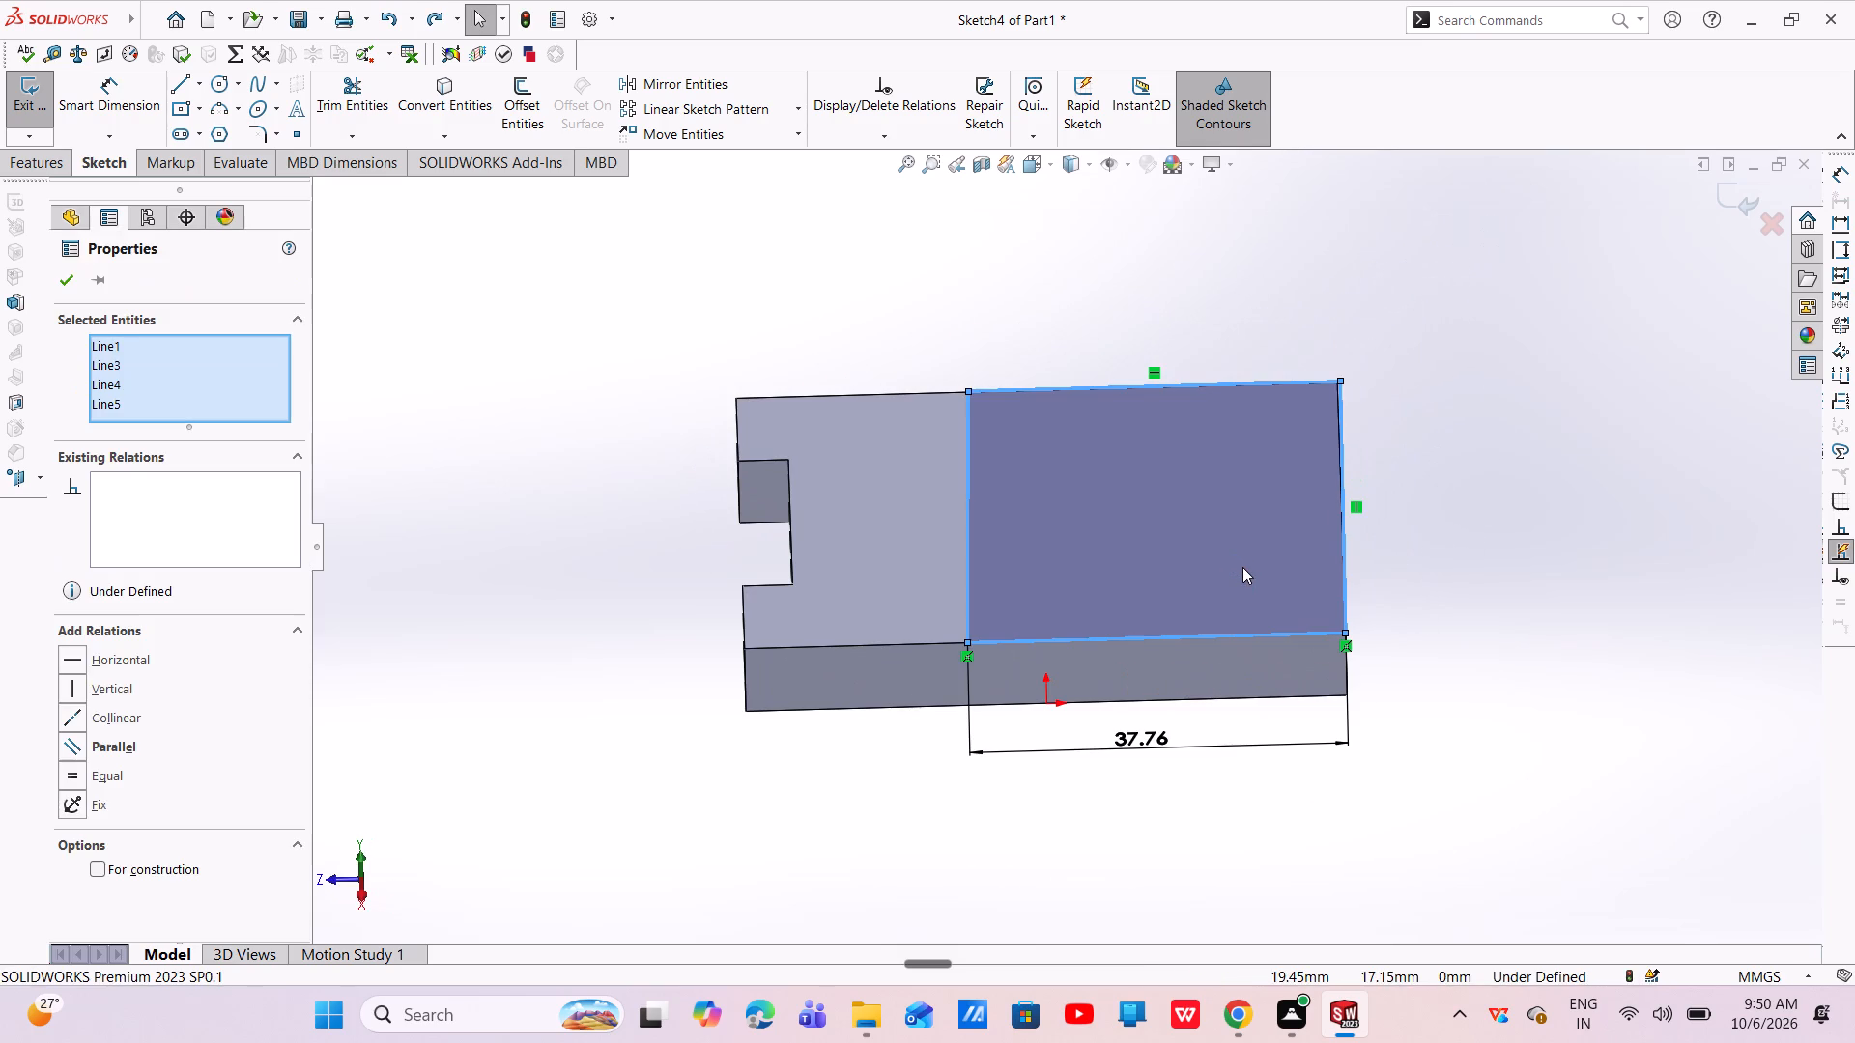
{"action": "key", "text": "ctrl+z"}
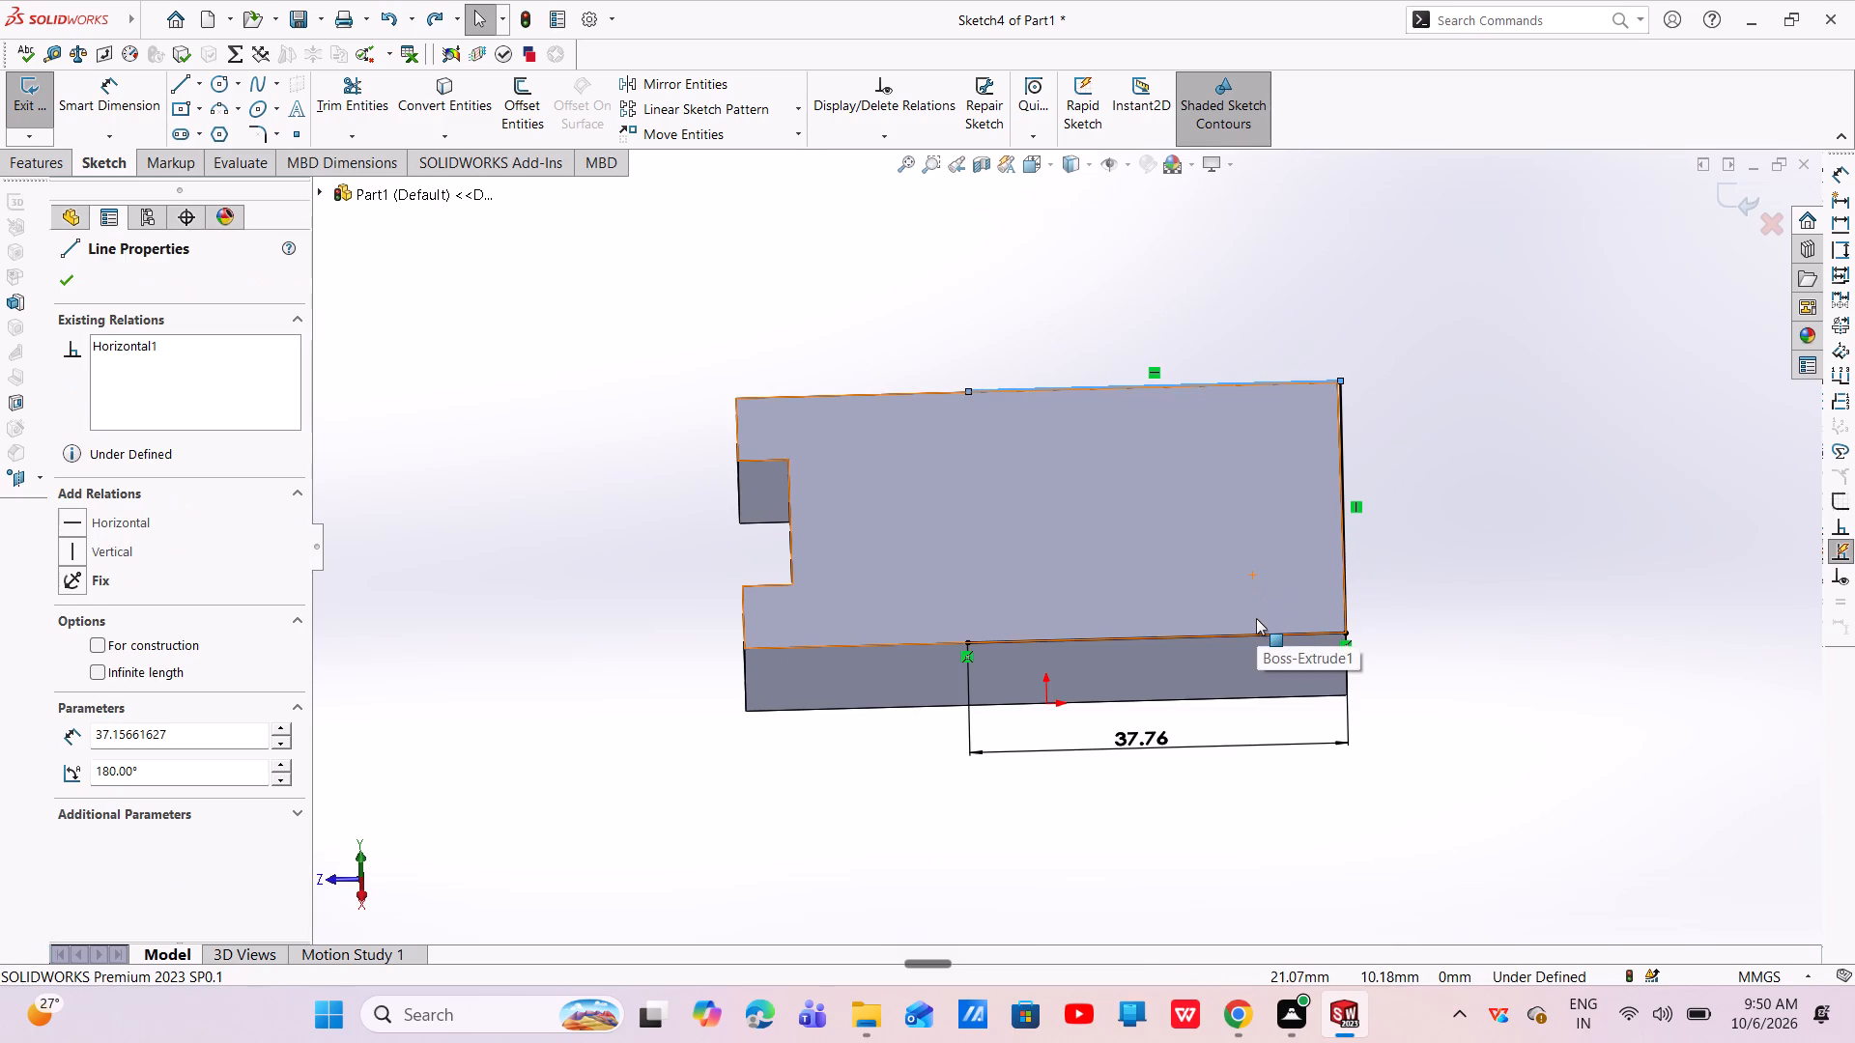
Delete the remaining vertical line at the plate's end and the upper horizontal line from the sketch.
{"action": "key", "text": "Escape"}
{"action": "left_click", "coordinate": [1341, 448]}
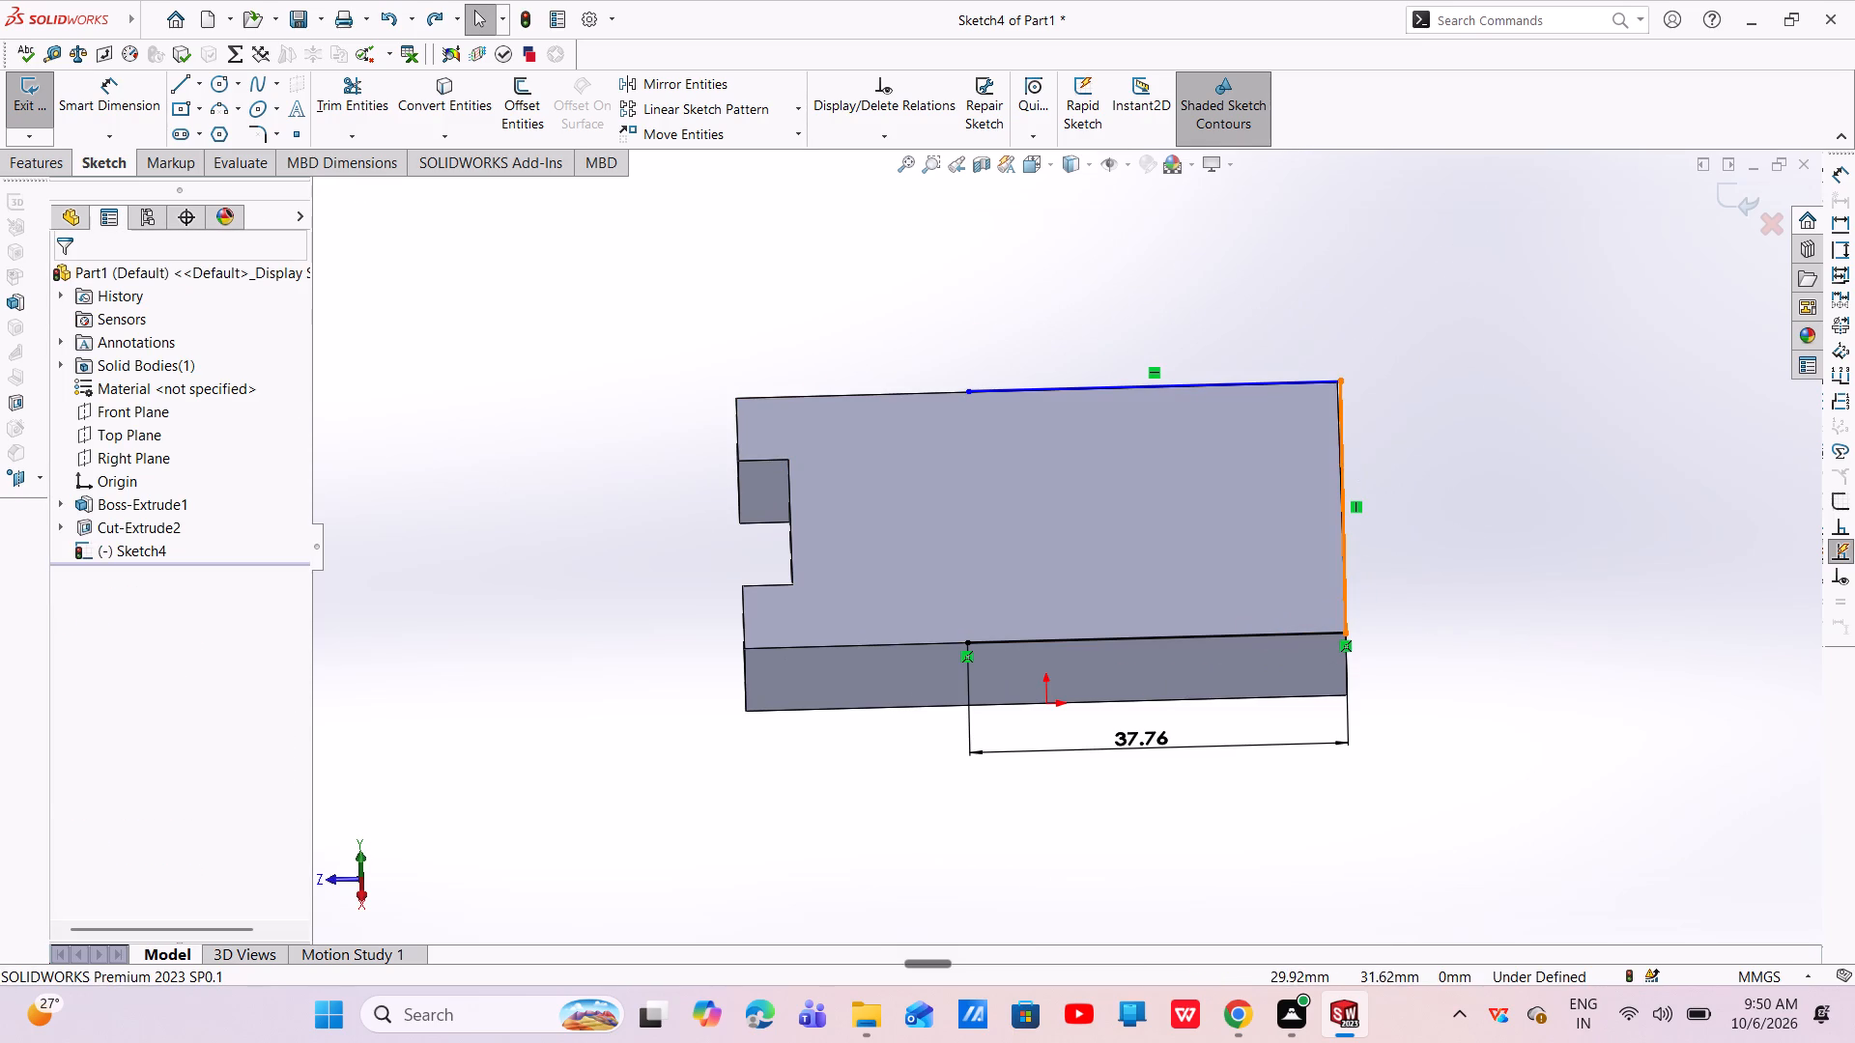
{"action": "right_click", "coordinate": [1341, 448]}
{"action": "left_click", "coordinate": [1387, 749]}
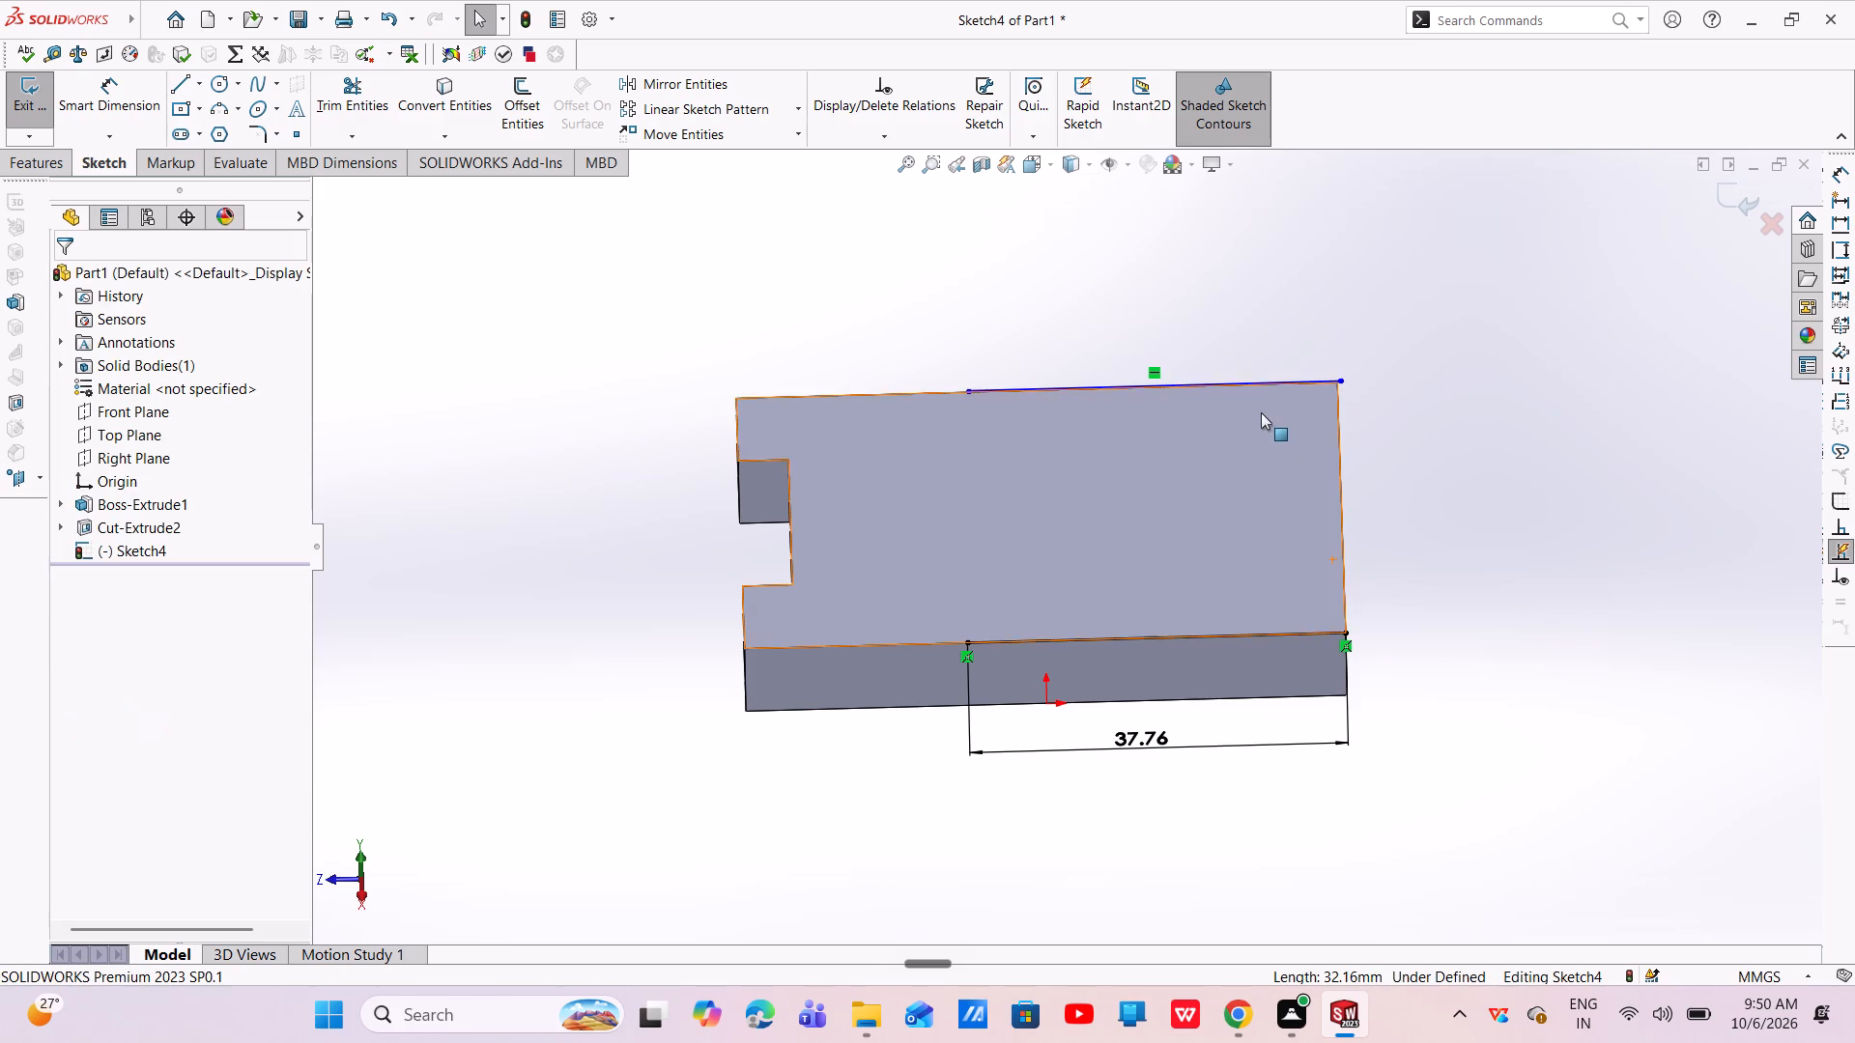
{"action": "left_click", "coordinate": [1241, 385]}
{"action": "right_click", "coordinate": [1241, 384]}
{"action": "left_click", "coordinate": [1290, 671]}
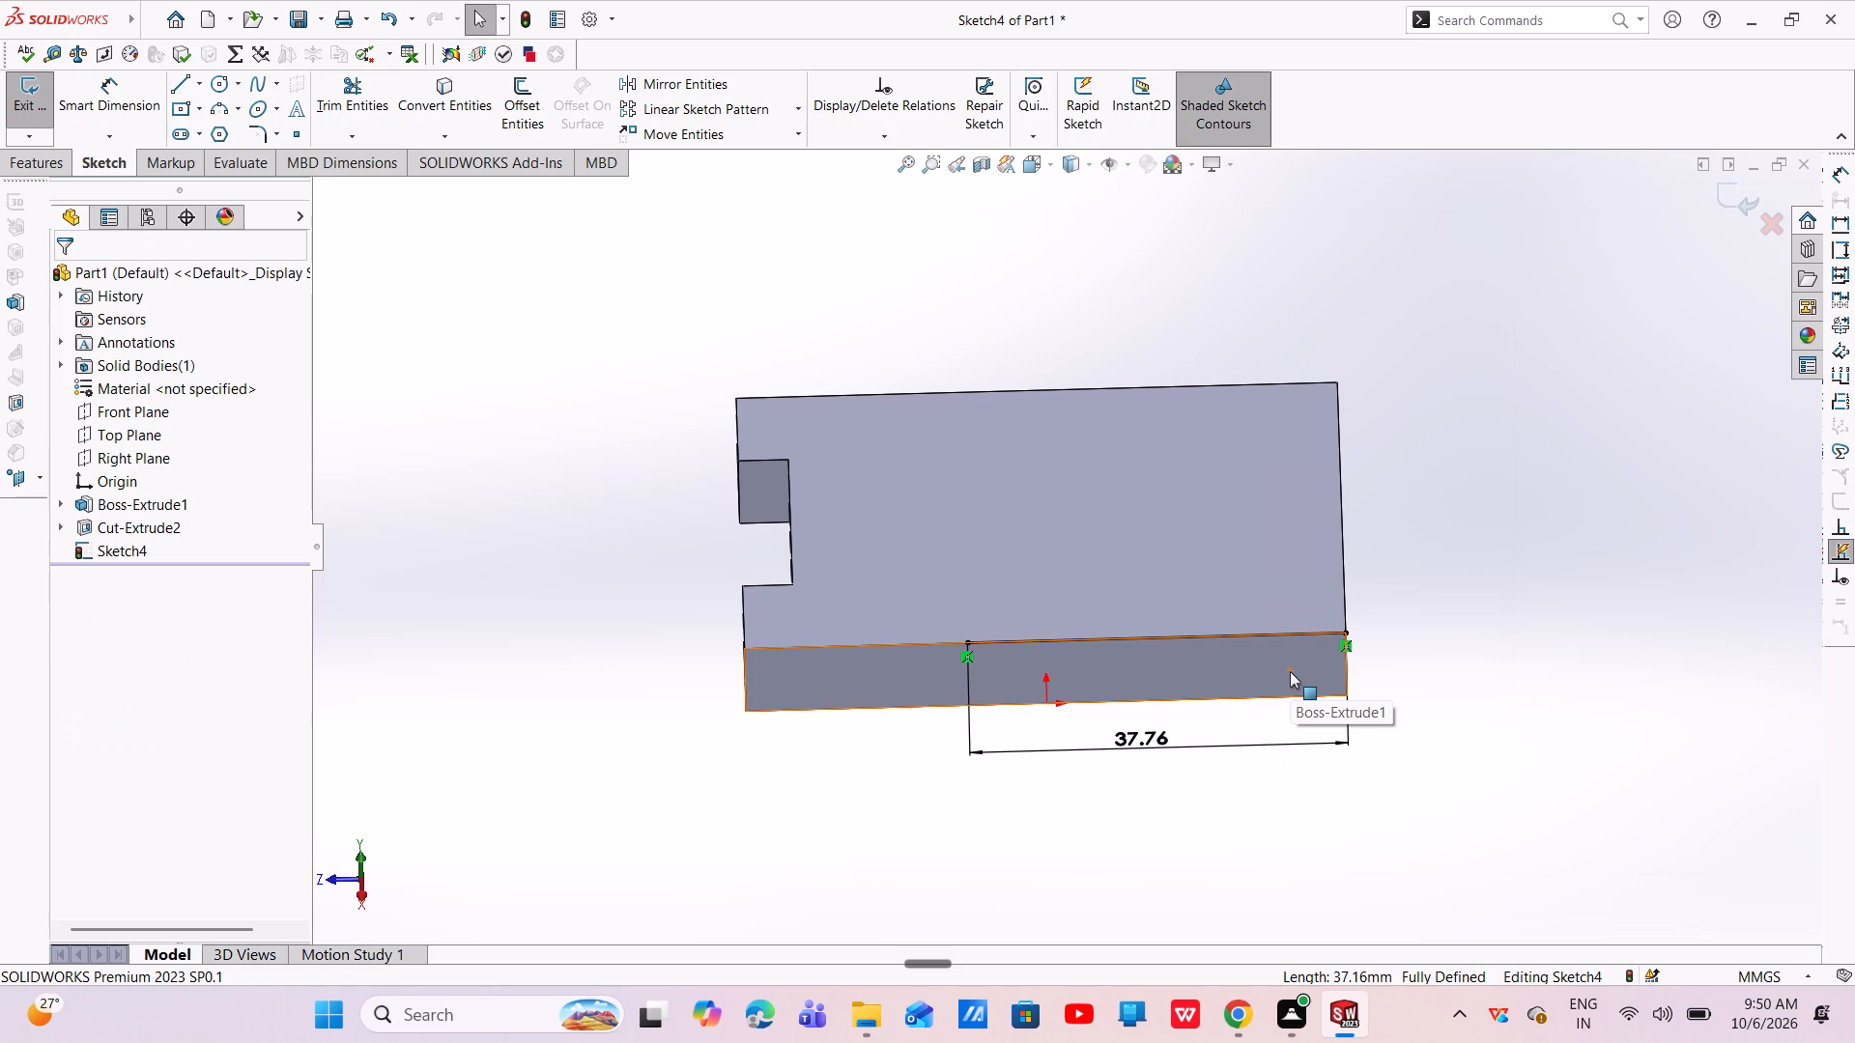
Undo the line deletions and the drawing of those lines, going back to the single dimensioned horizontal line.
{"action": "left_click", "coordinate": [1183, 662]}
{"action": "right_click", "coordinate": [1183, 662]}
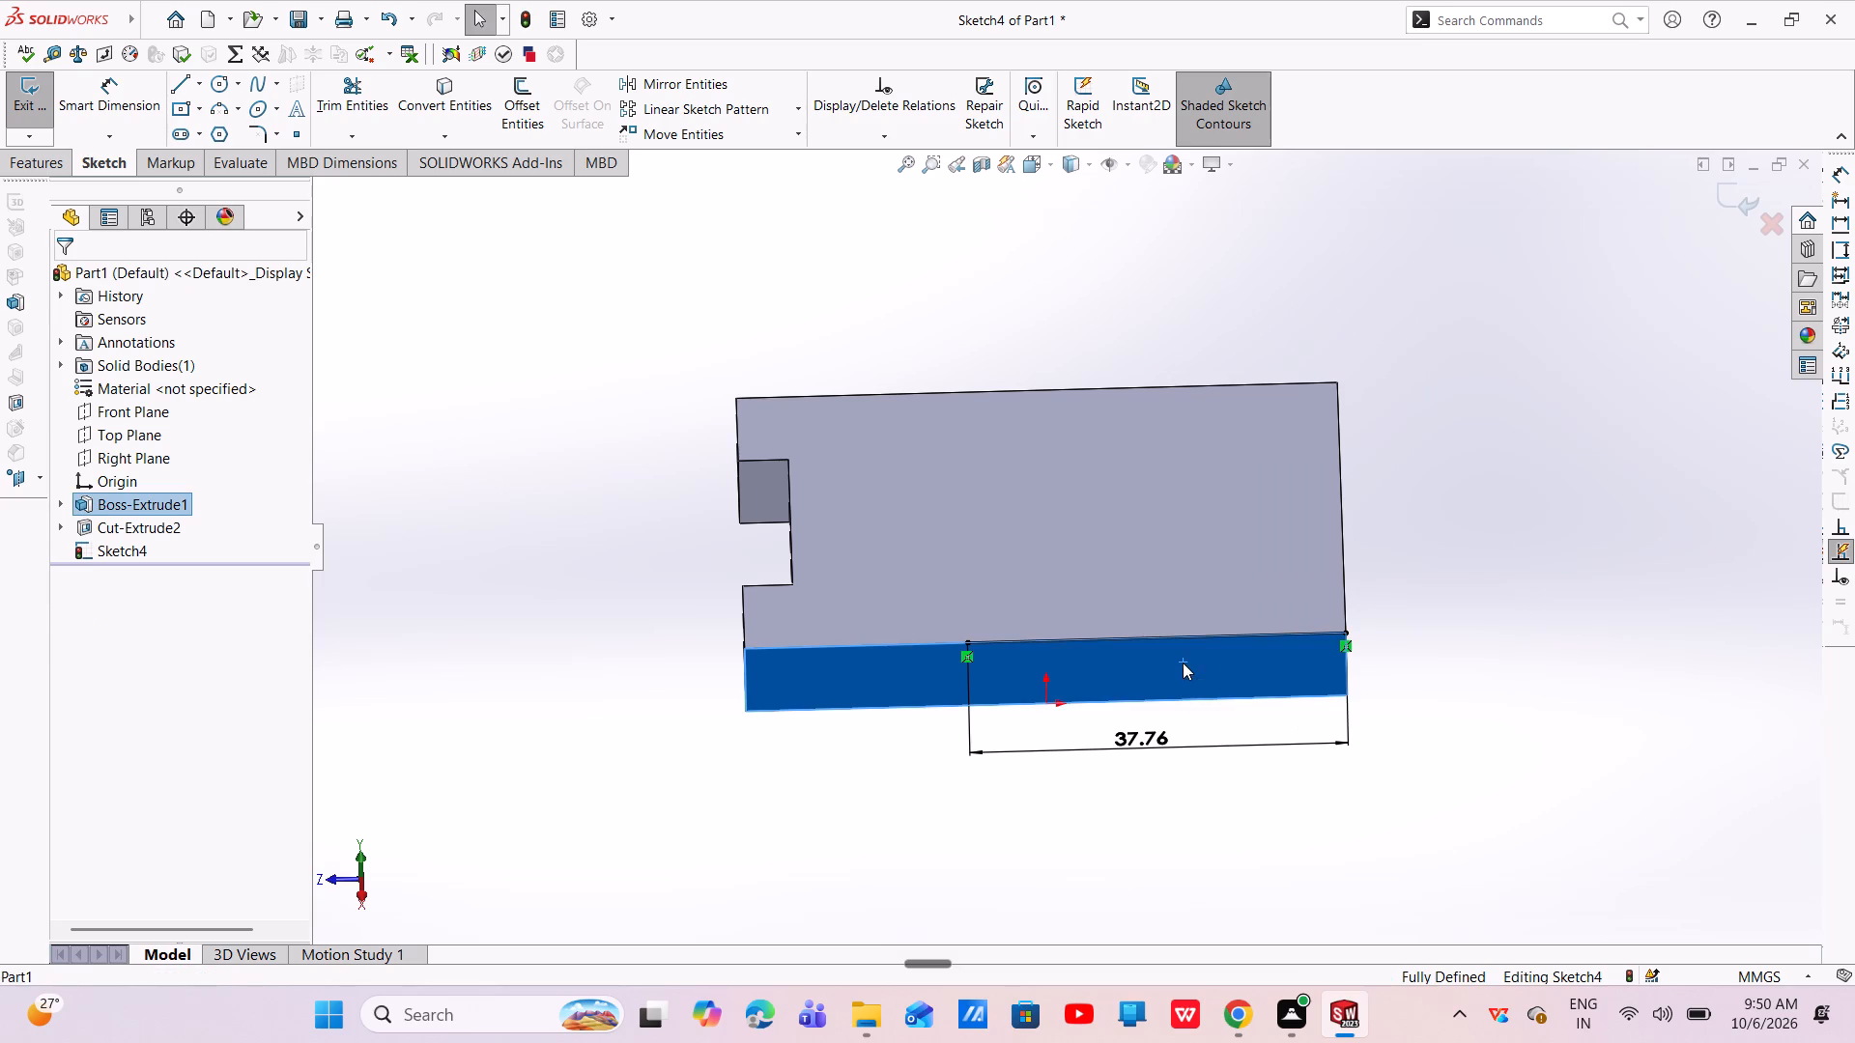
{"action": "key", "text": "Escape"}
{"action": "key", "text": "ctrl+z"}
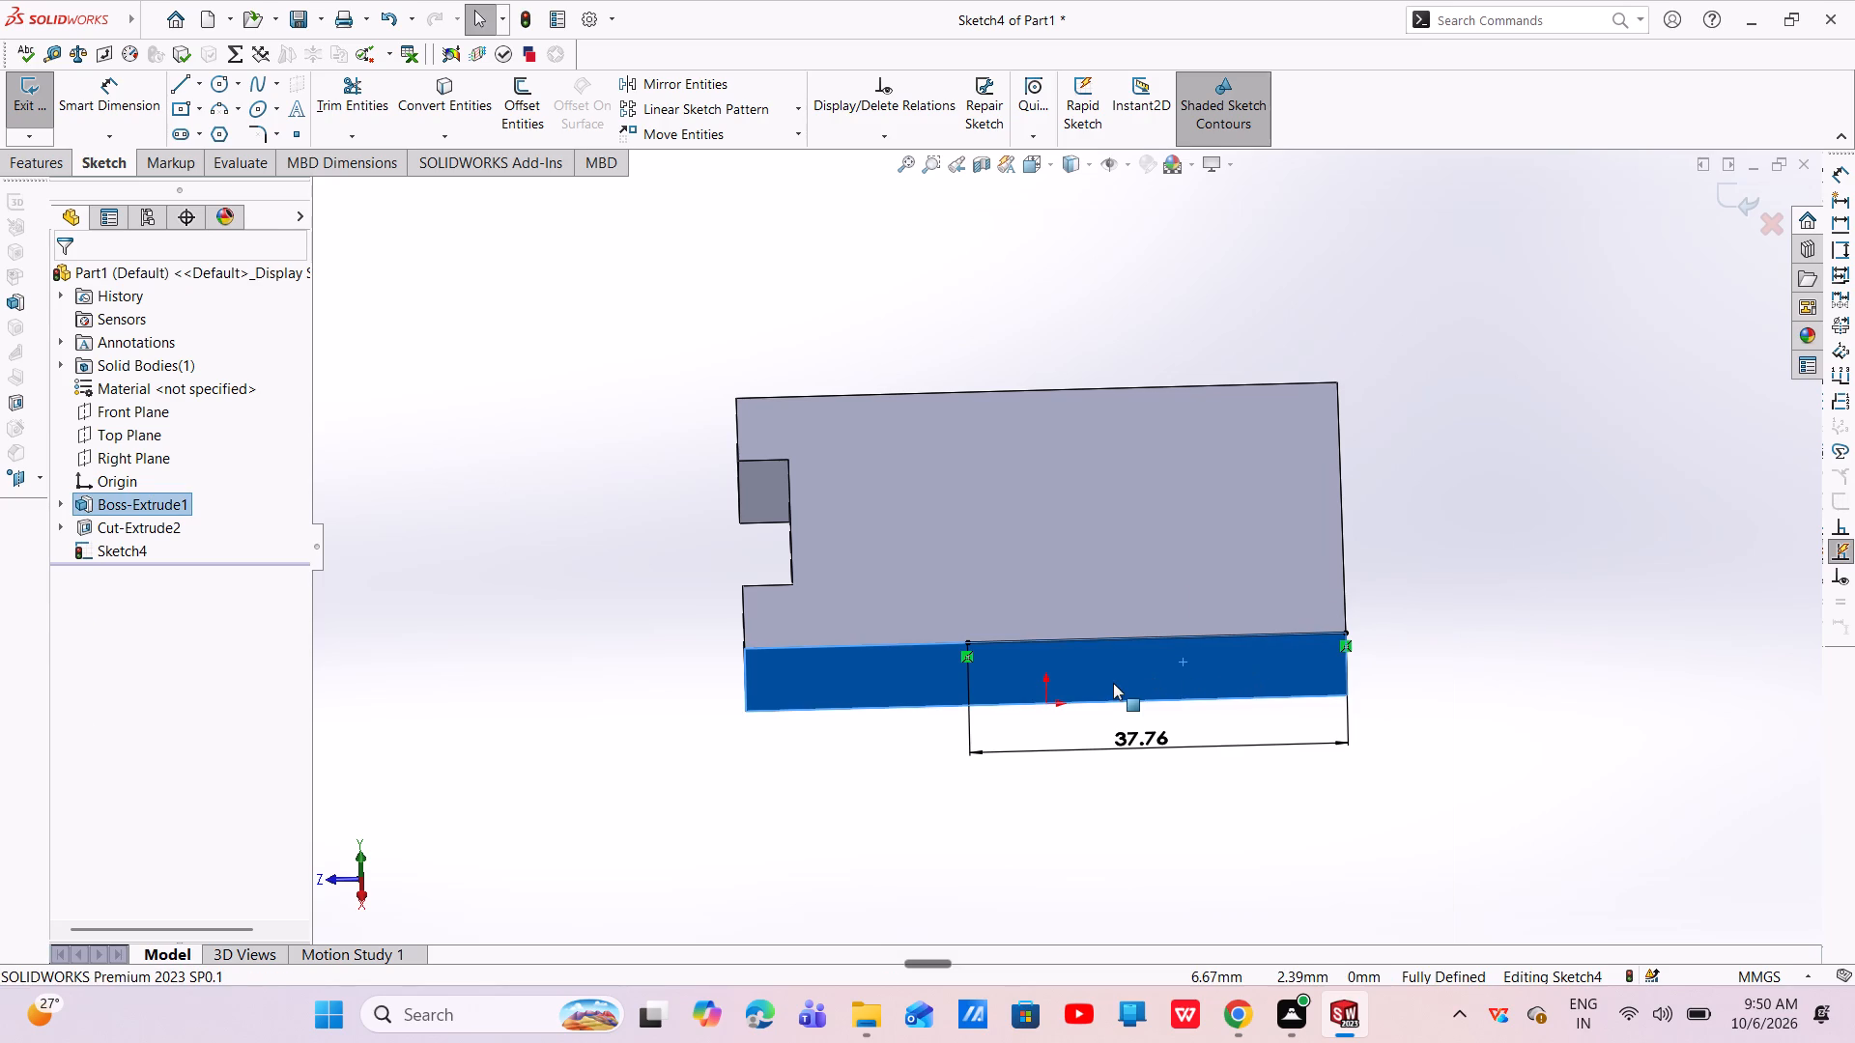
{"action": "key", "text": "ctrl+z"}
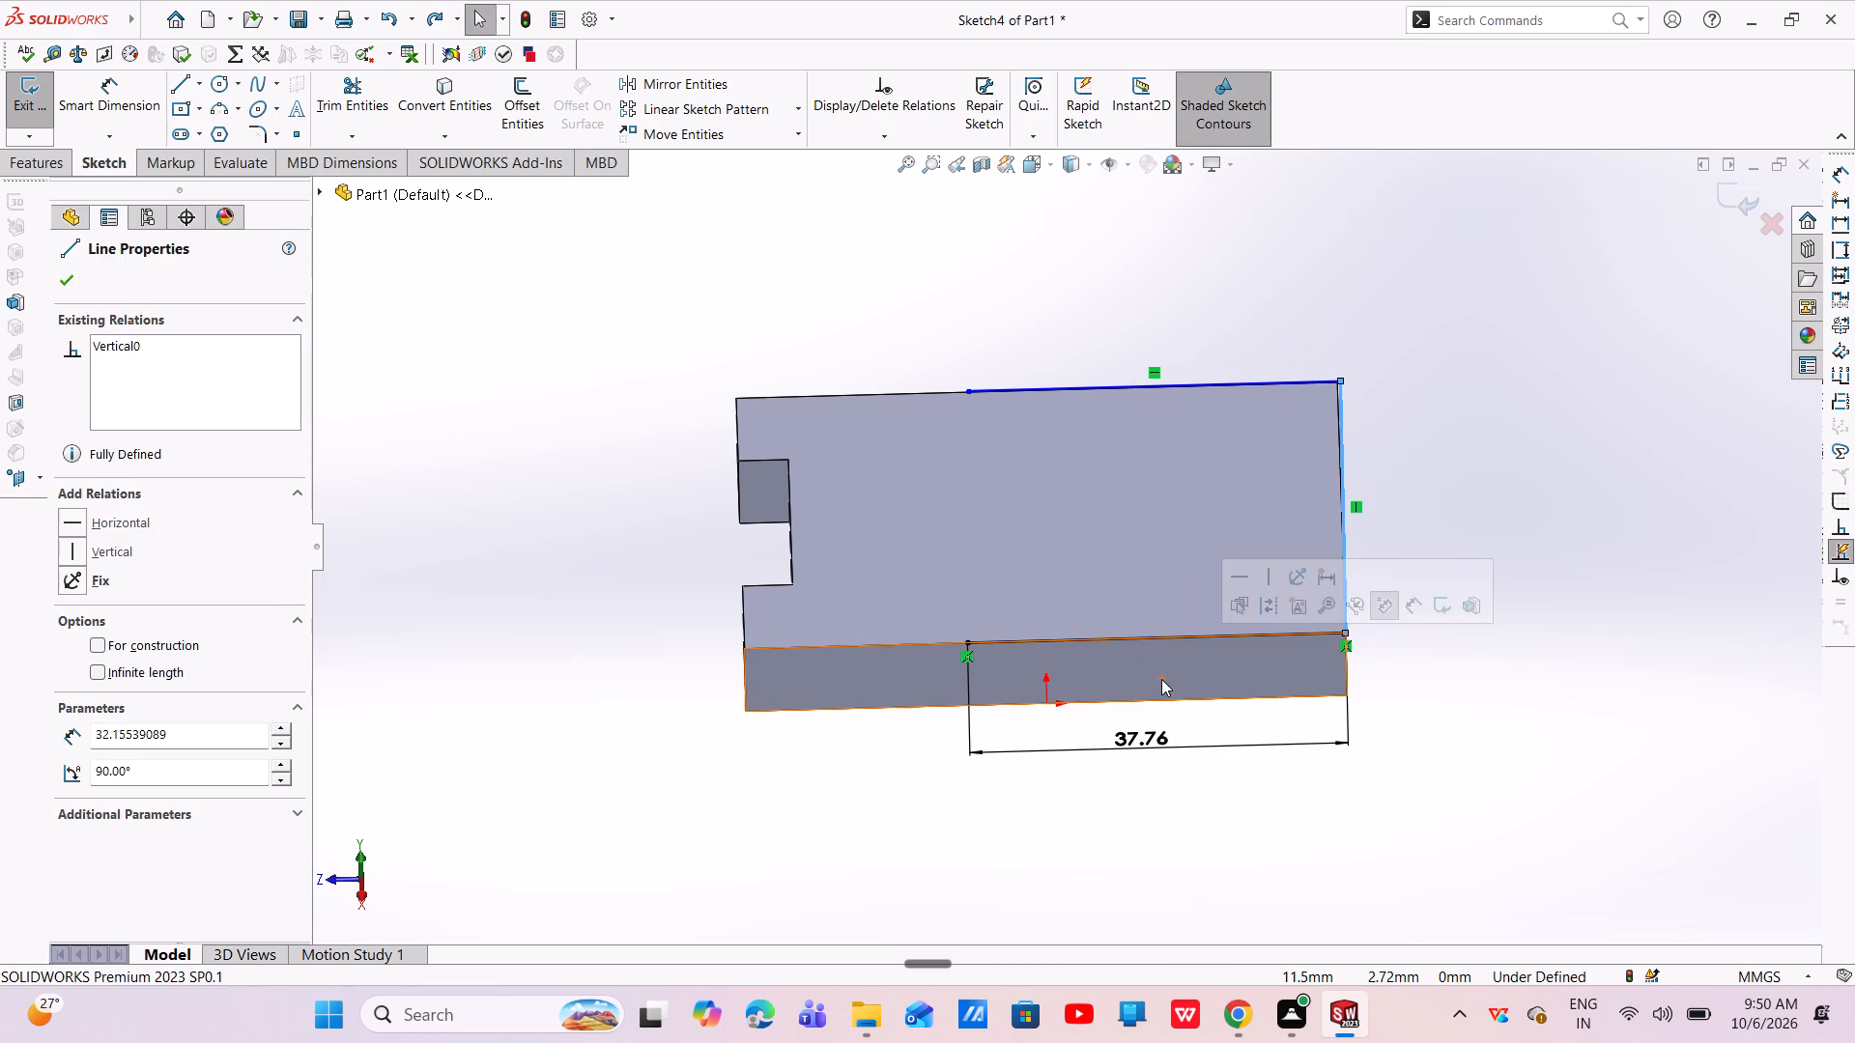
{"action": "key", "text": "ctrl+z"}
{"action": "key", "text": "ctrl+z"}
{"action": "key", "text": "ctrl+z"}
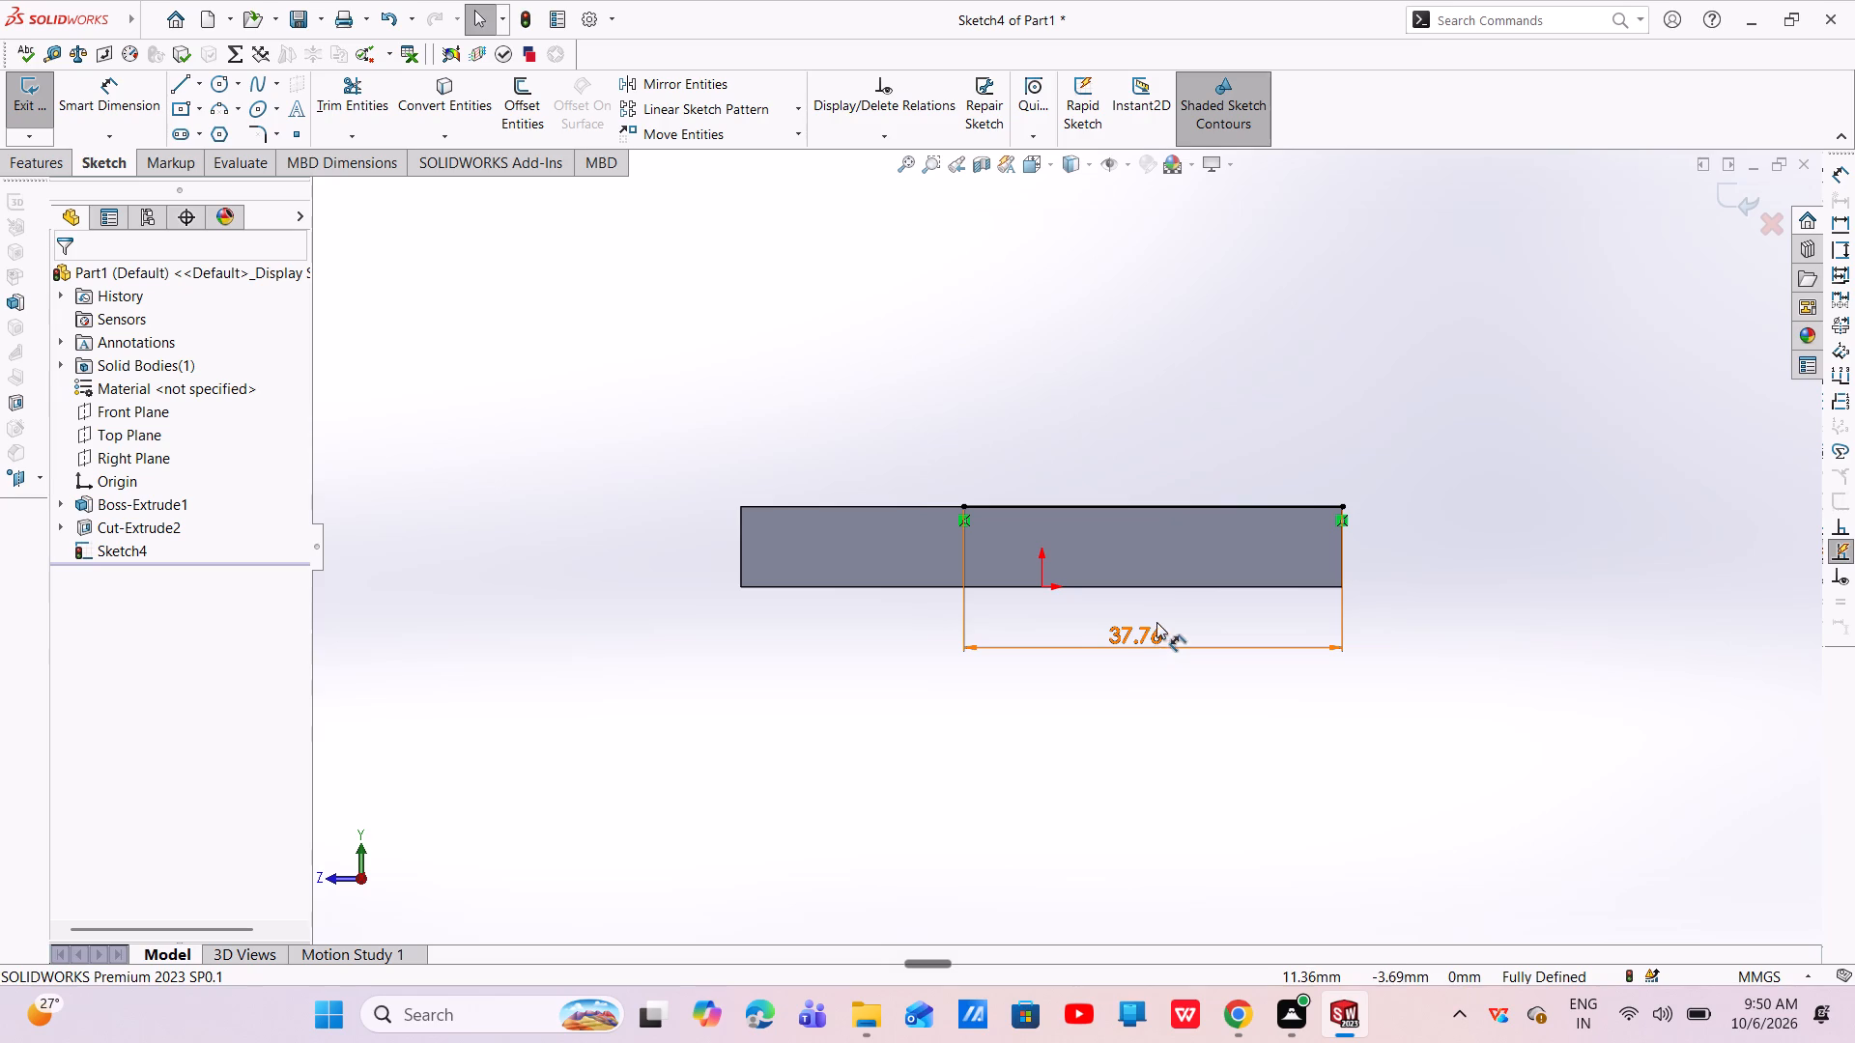
Replace the length dimension of the horizontal line on the plate's upper edge with a 40 mm dimension.
{"action": "left_click", "coordinate": [1145, 643]}
{"action": "right_click", "coordinate": [1134, 642]}
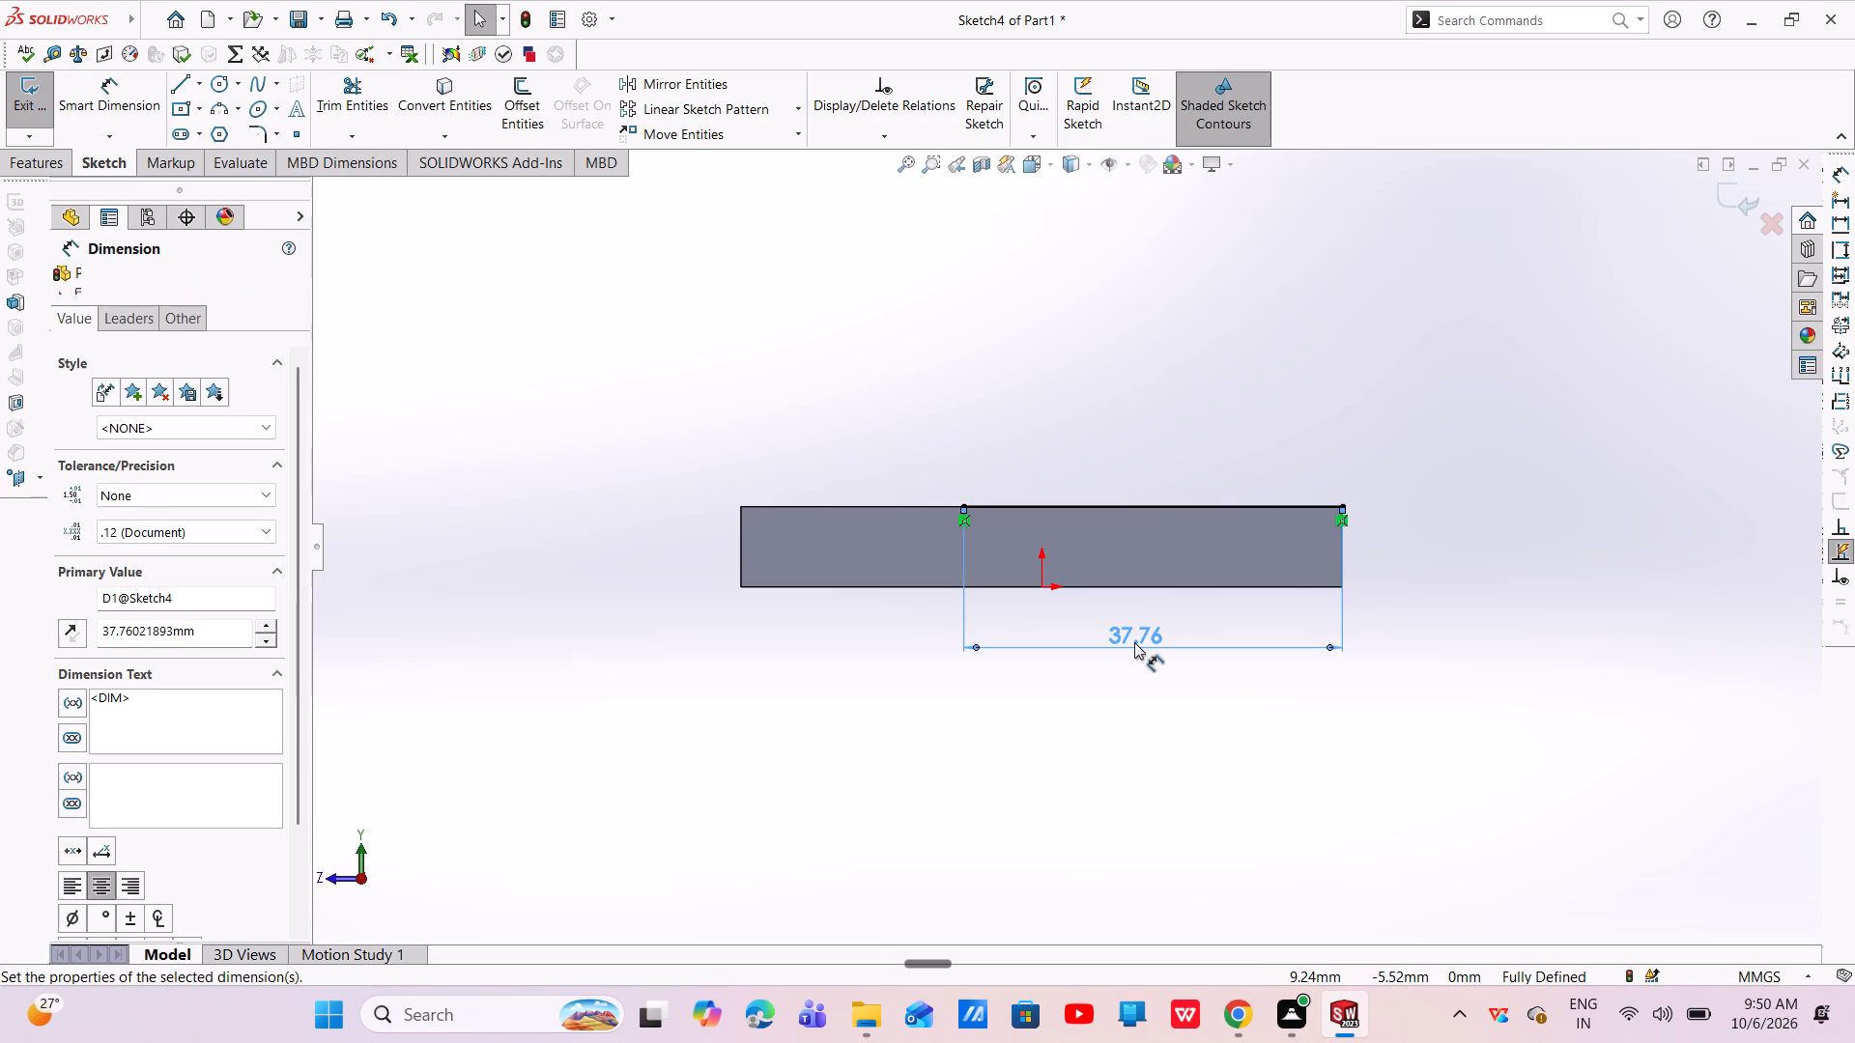
{"action": "left_click", "coordinate": [1169, 754]}
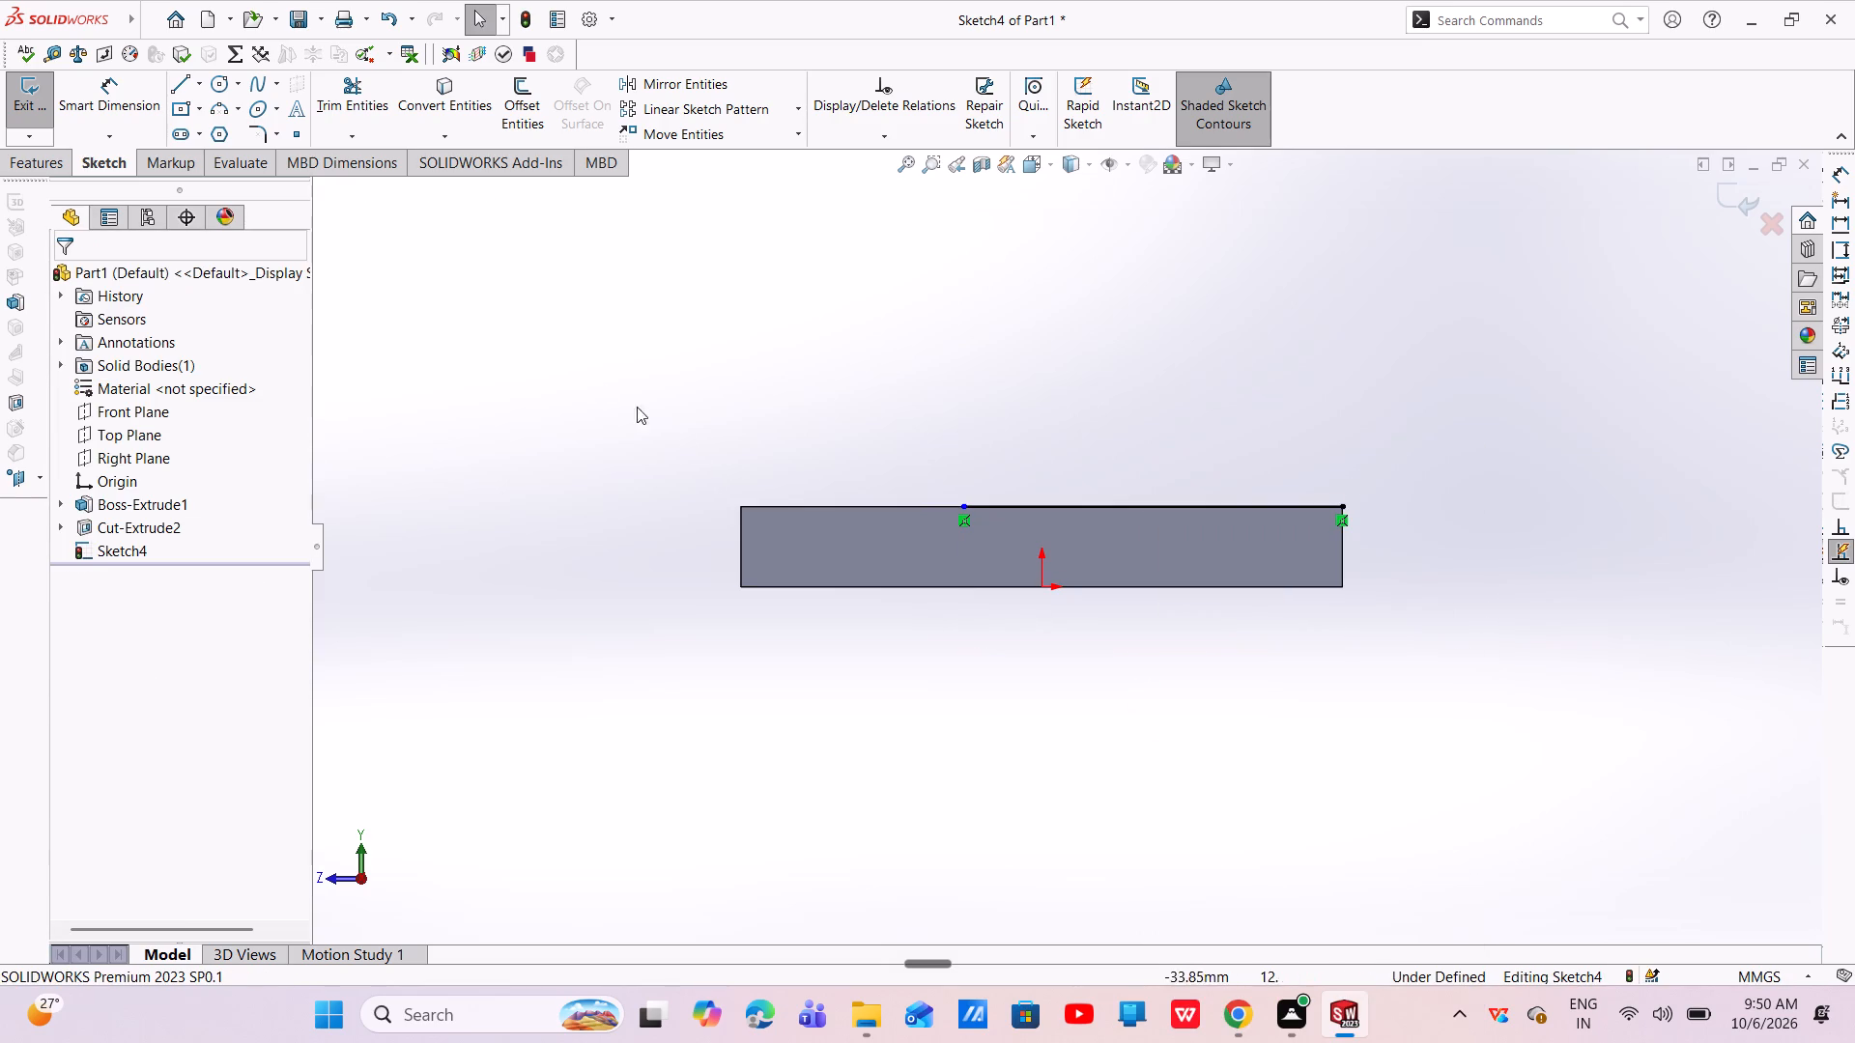
{"action": "left_click", "coordinate": [107, 89]}
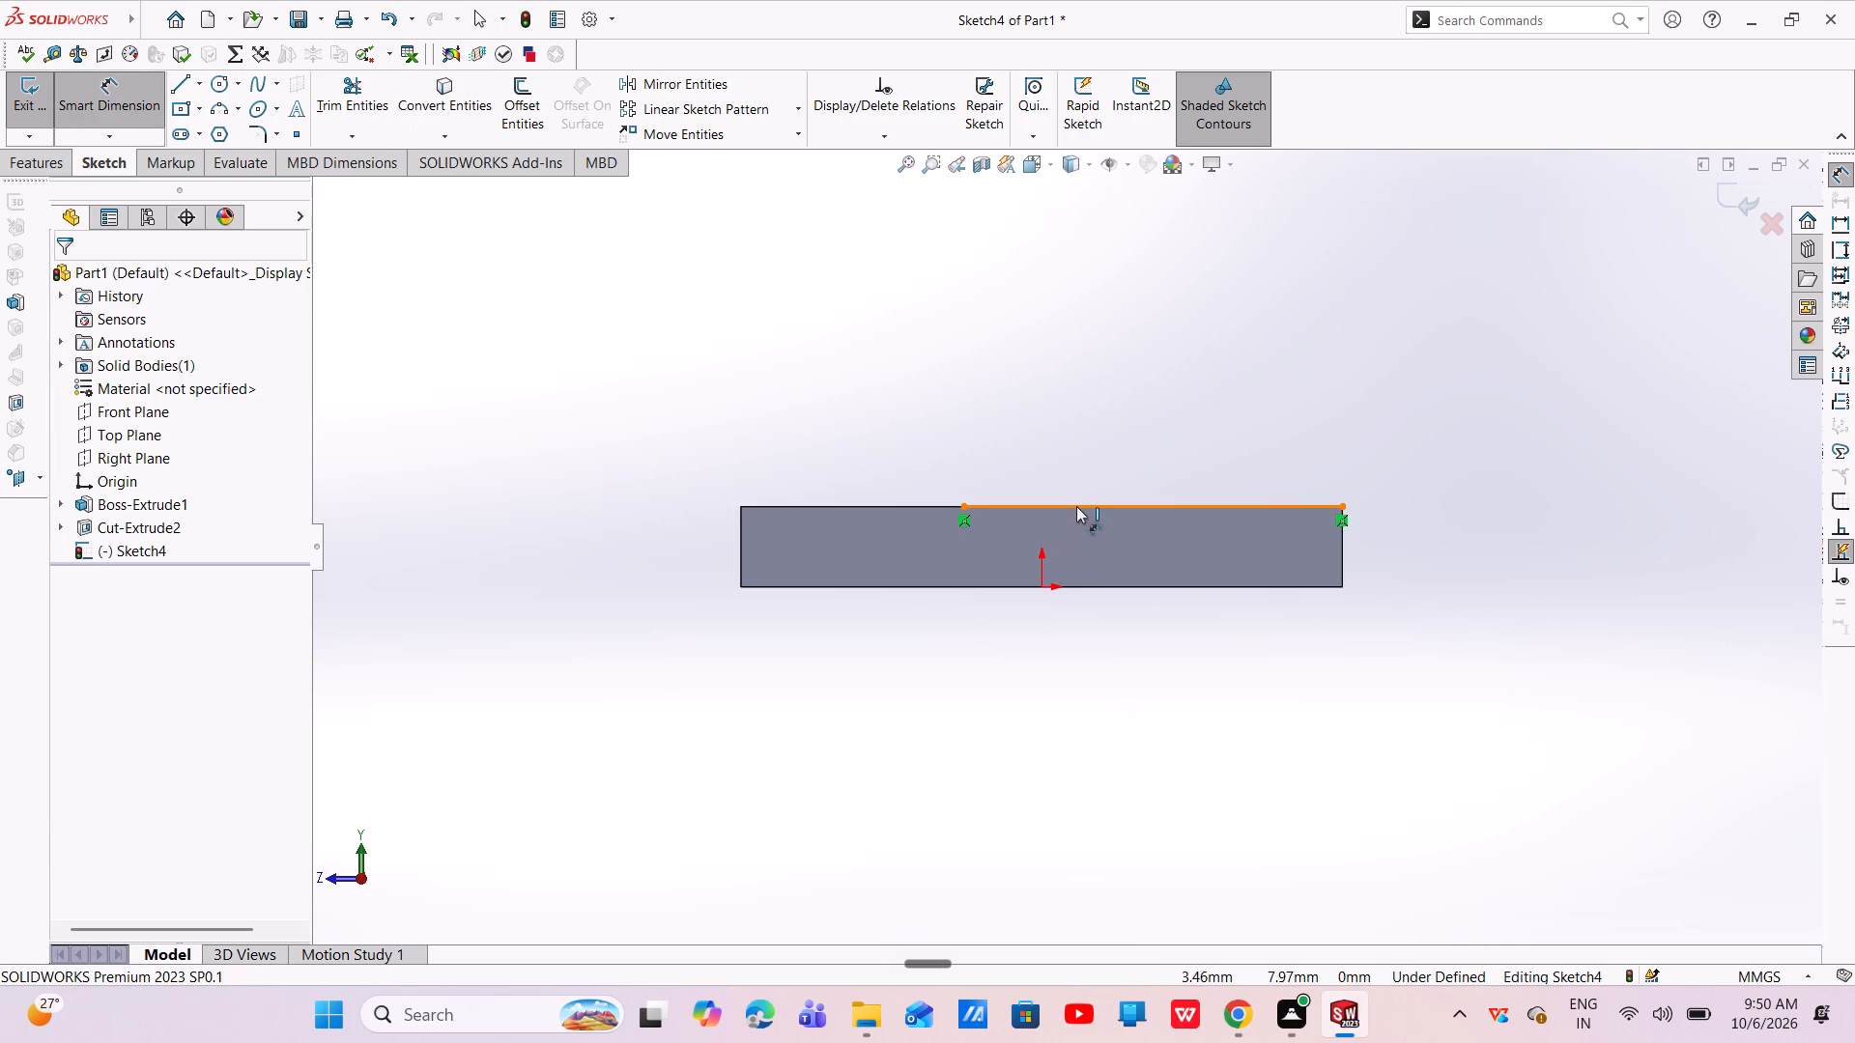
{"action": "left_click", "coordinate": [1077, 506]}
{"action": "left_click", "coordinate": [1107, 718]}
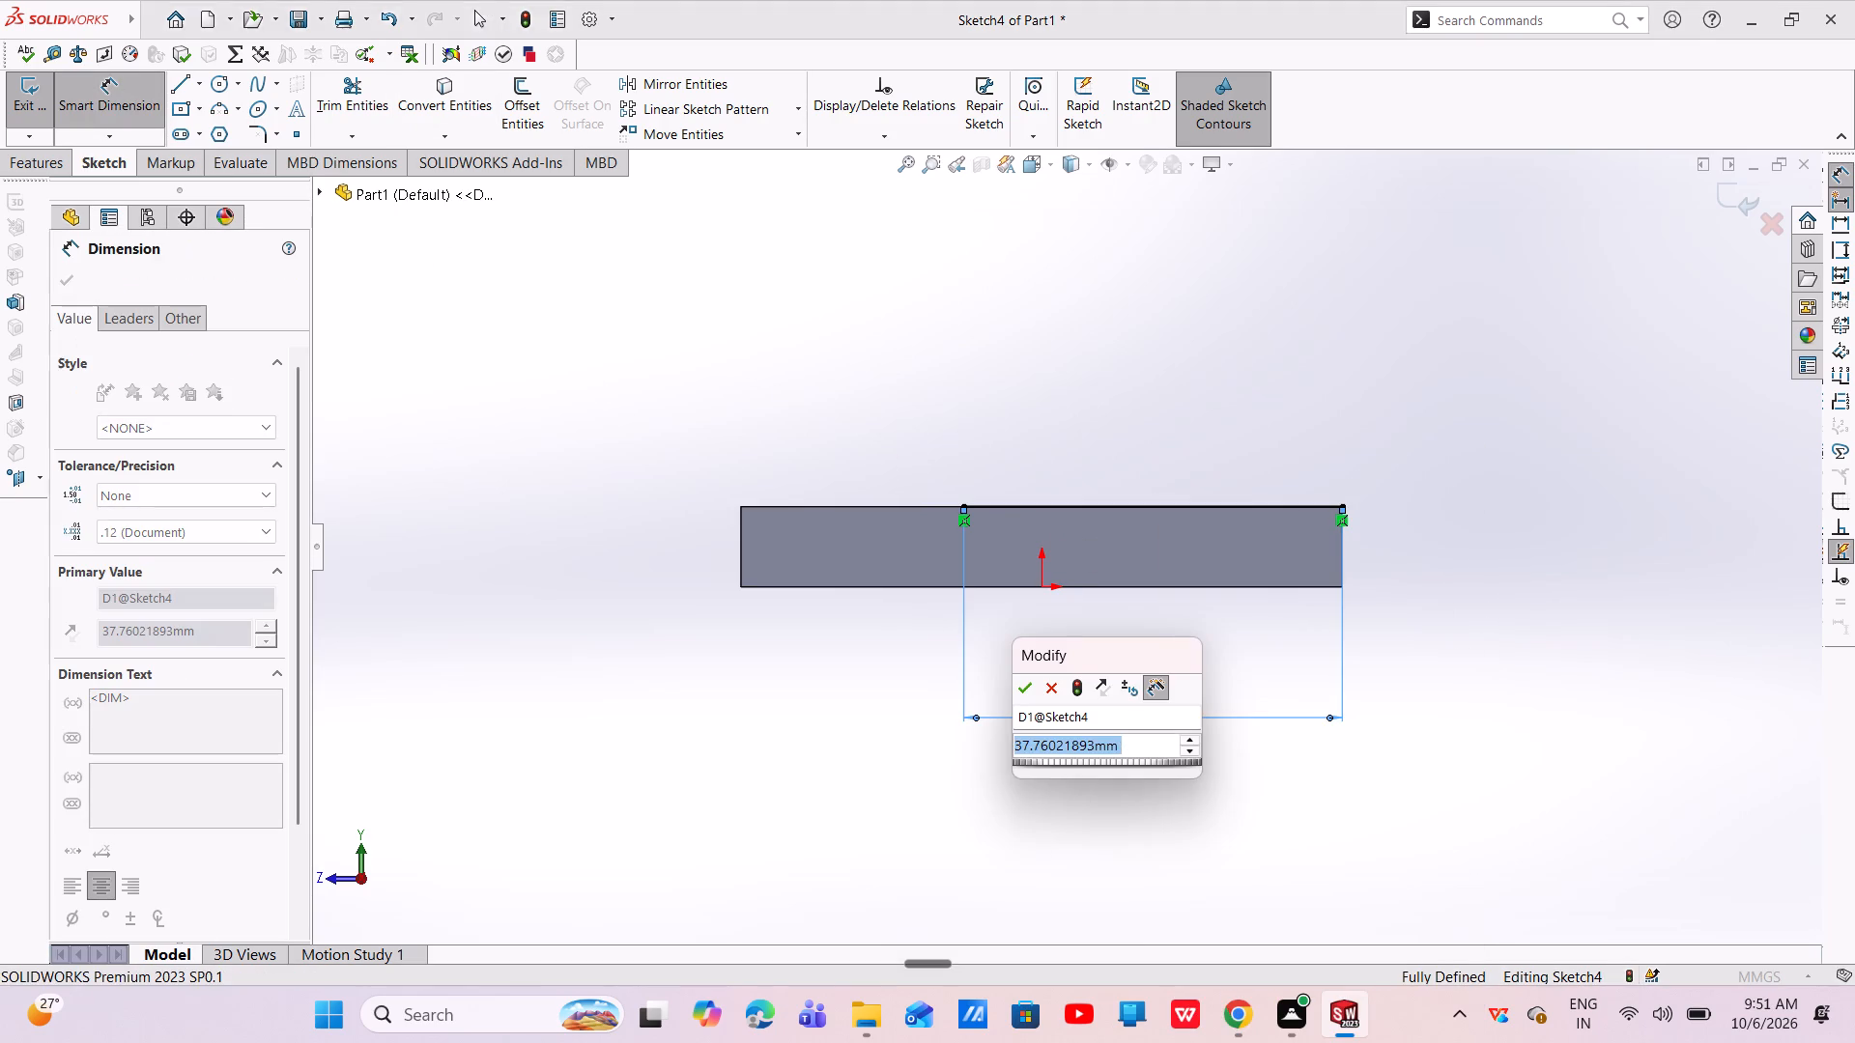
{"action": "key", "text": "BackSpace"}
{"action": "type", "text": "40"}
{"action": "key", "text": "Return"}
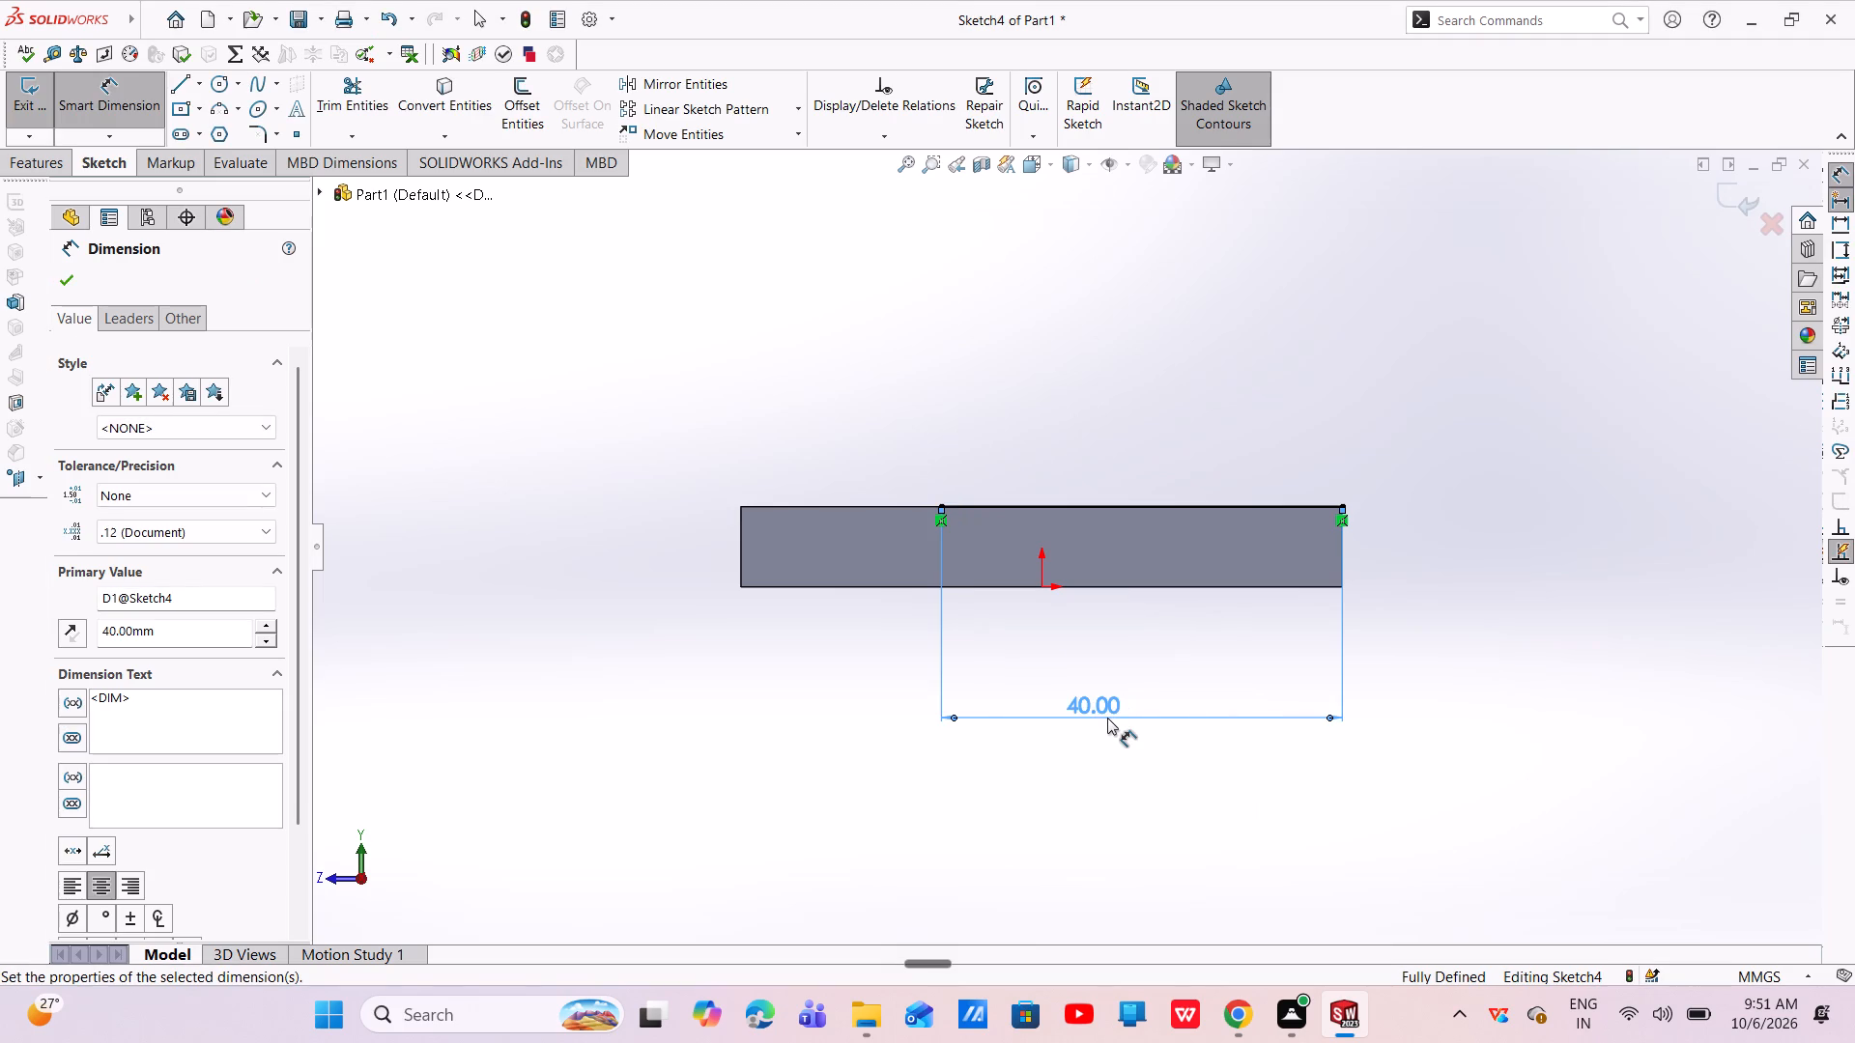
{"action": "key", "text": "Escape"}
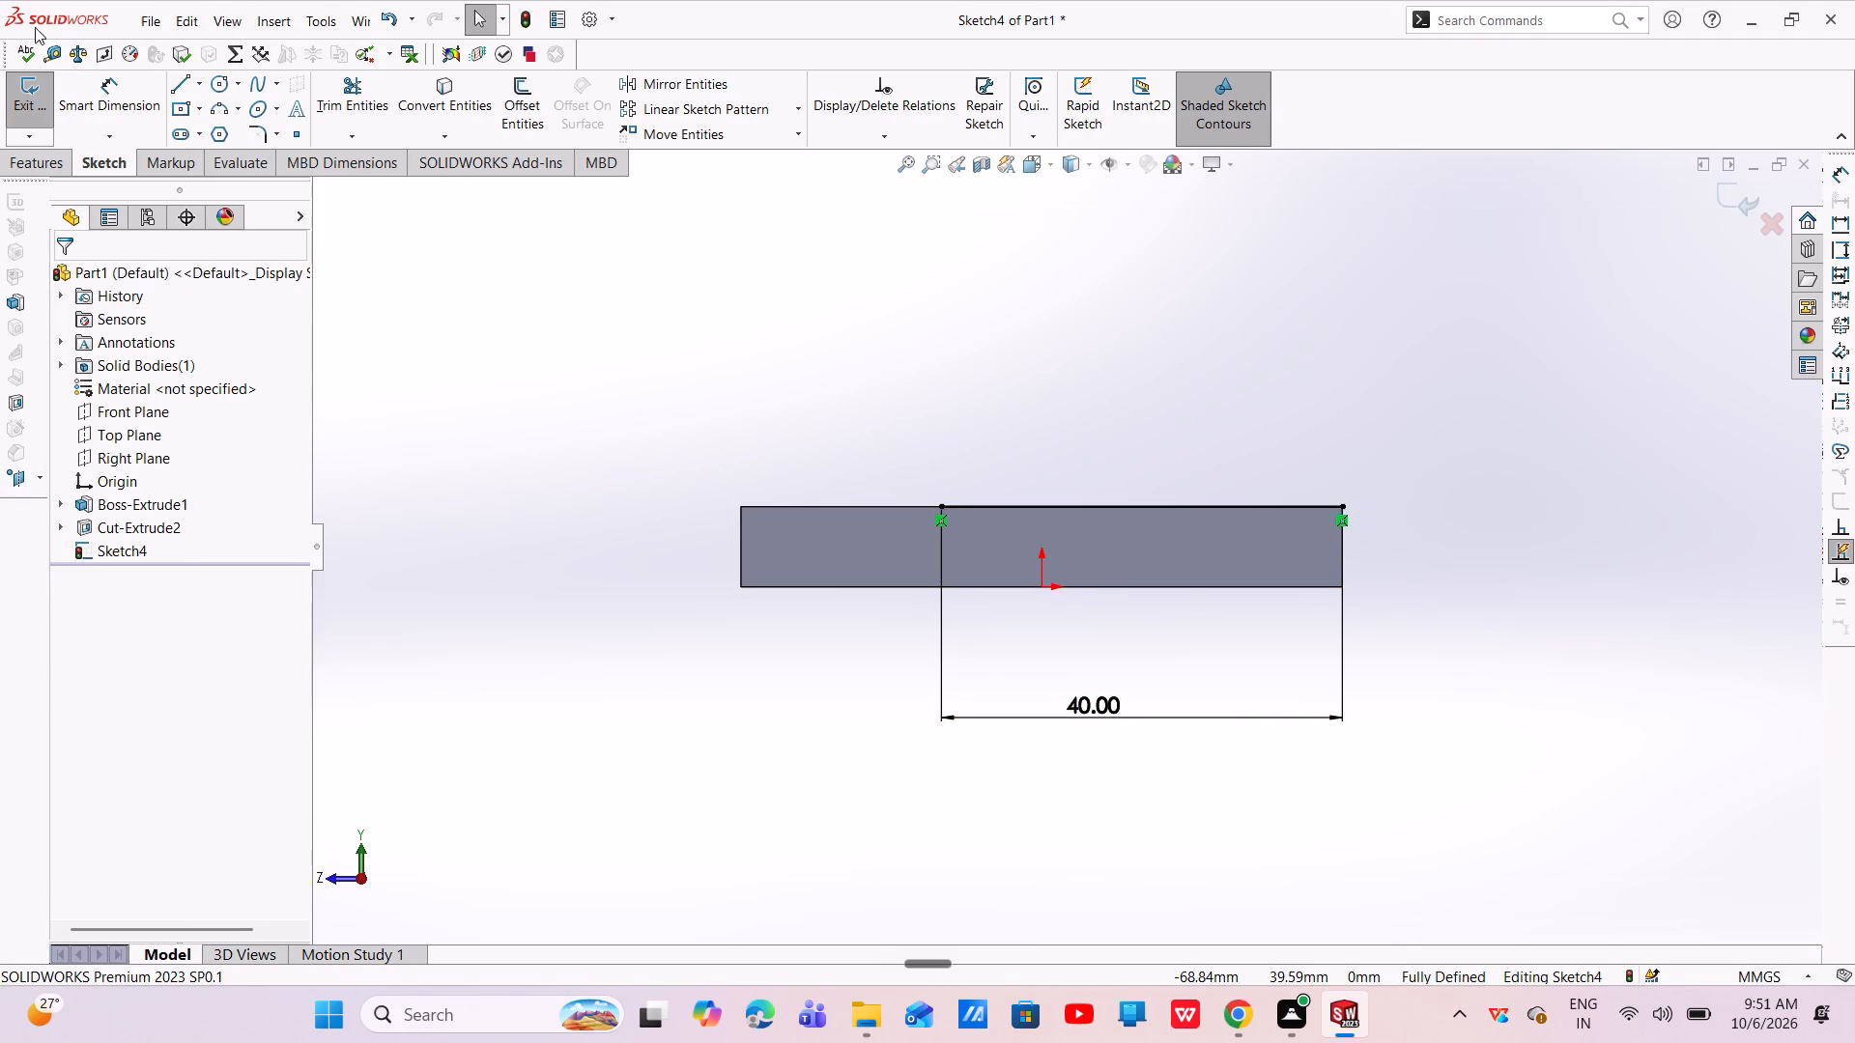
Sketch three connected lines above the 40 mm line, closing a rectangle about 26 mm high on the plate's upper edge.
{"action": "left_click", "coordinate": [175, 83]}
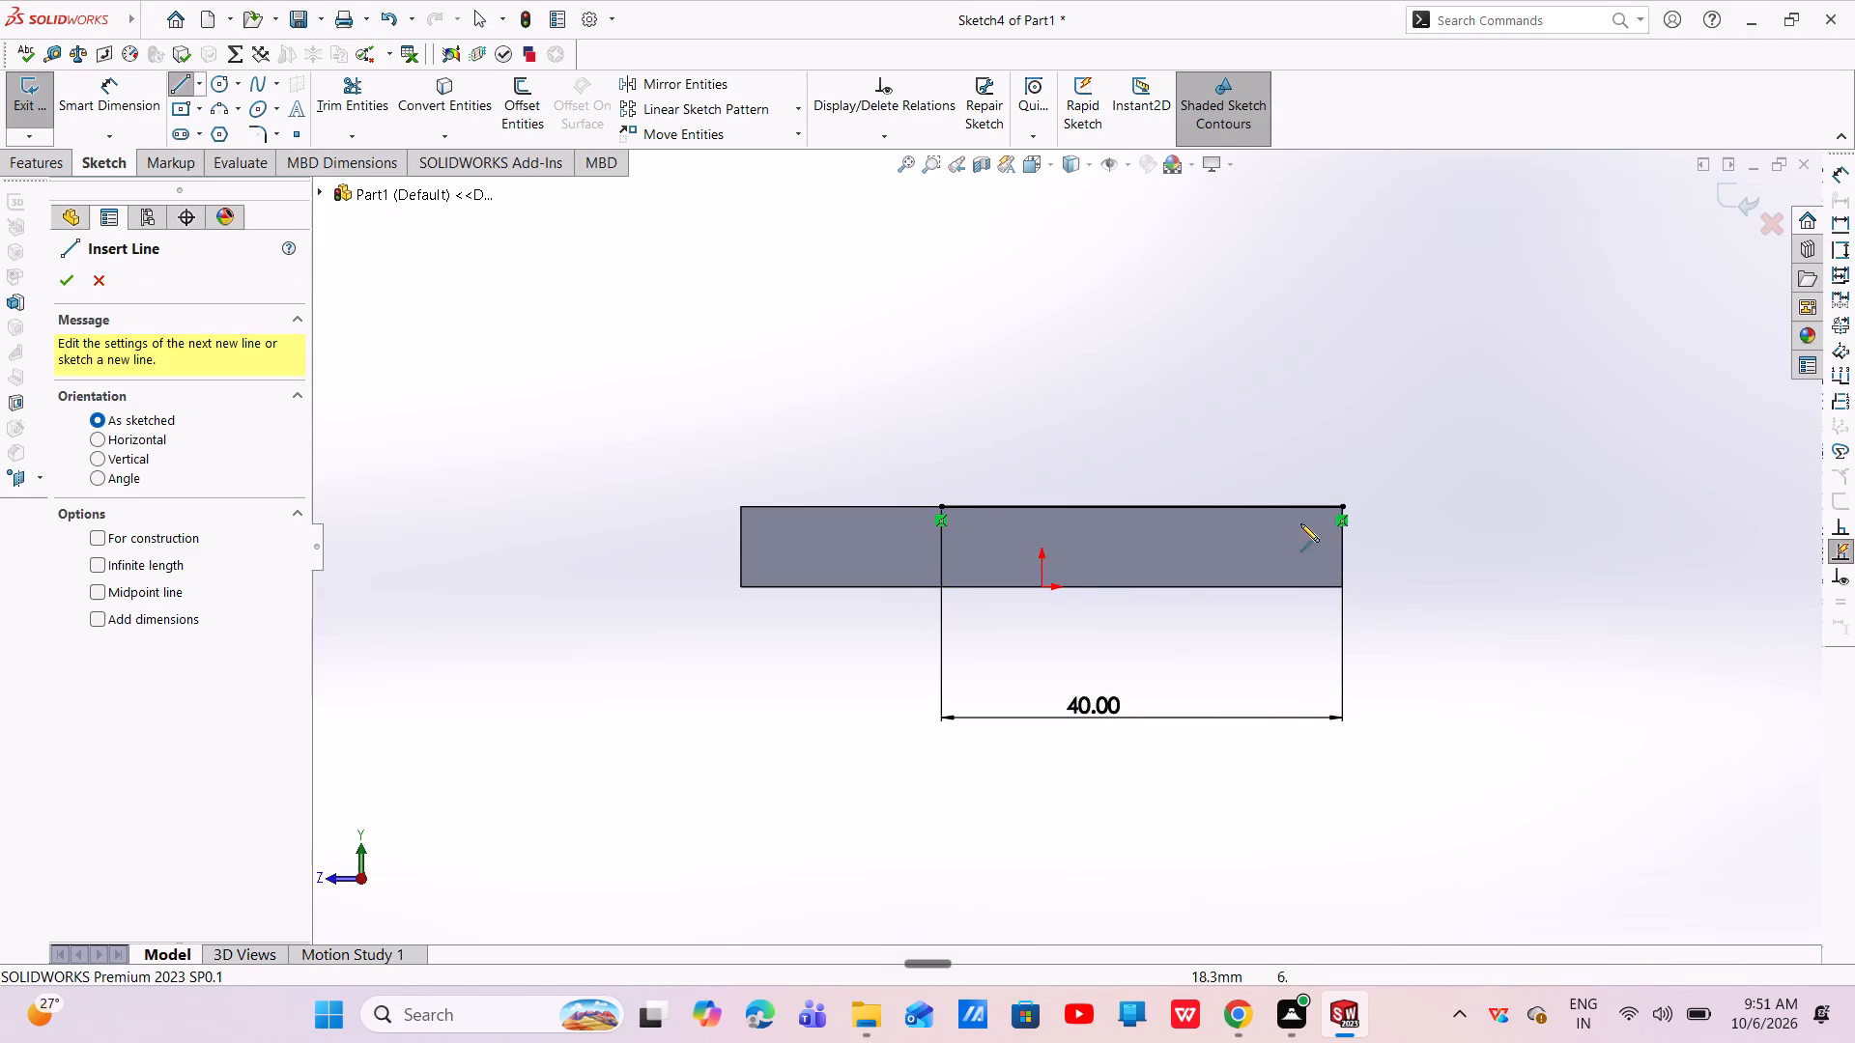
{"action": "left_click", "coordinate": [1344, 506]}
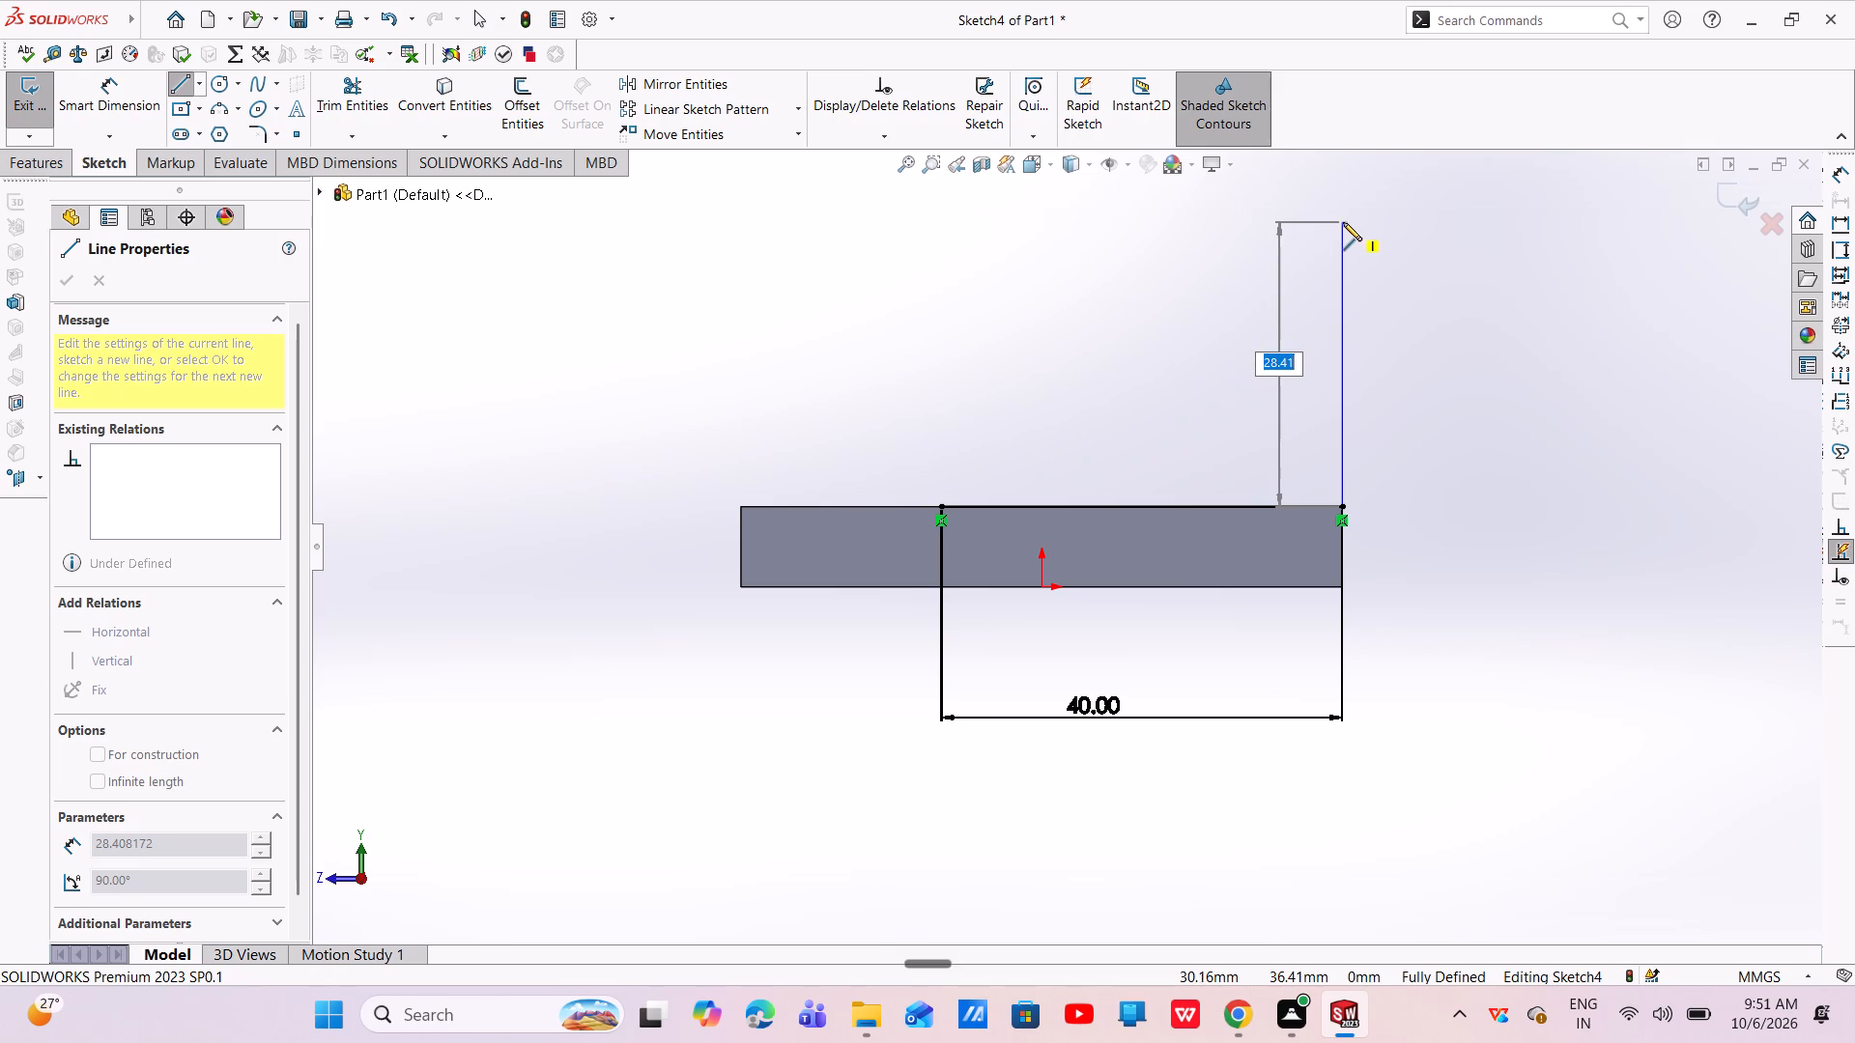
{"action": "left_click", "coordinate": [1341, 245]}
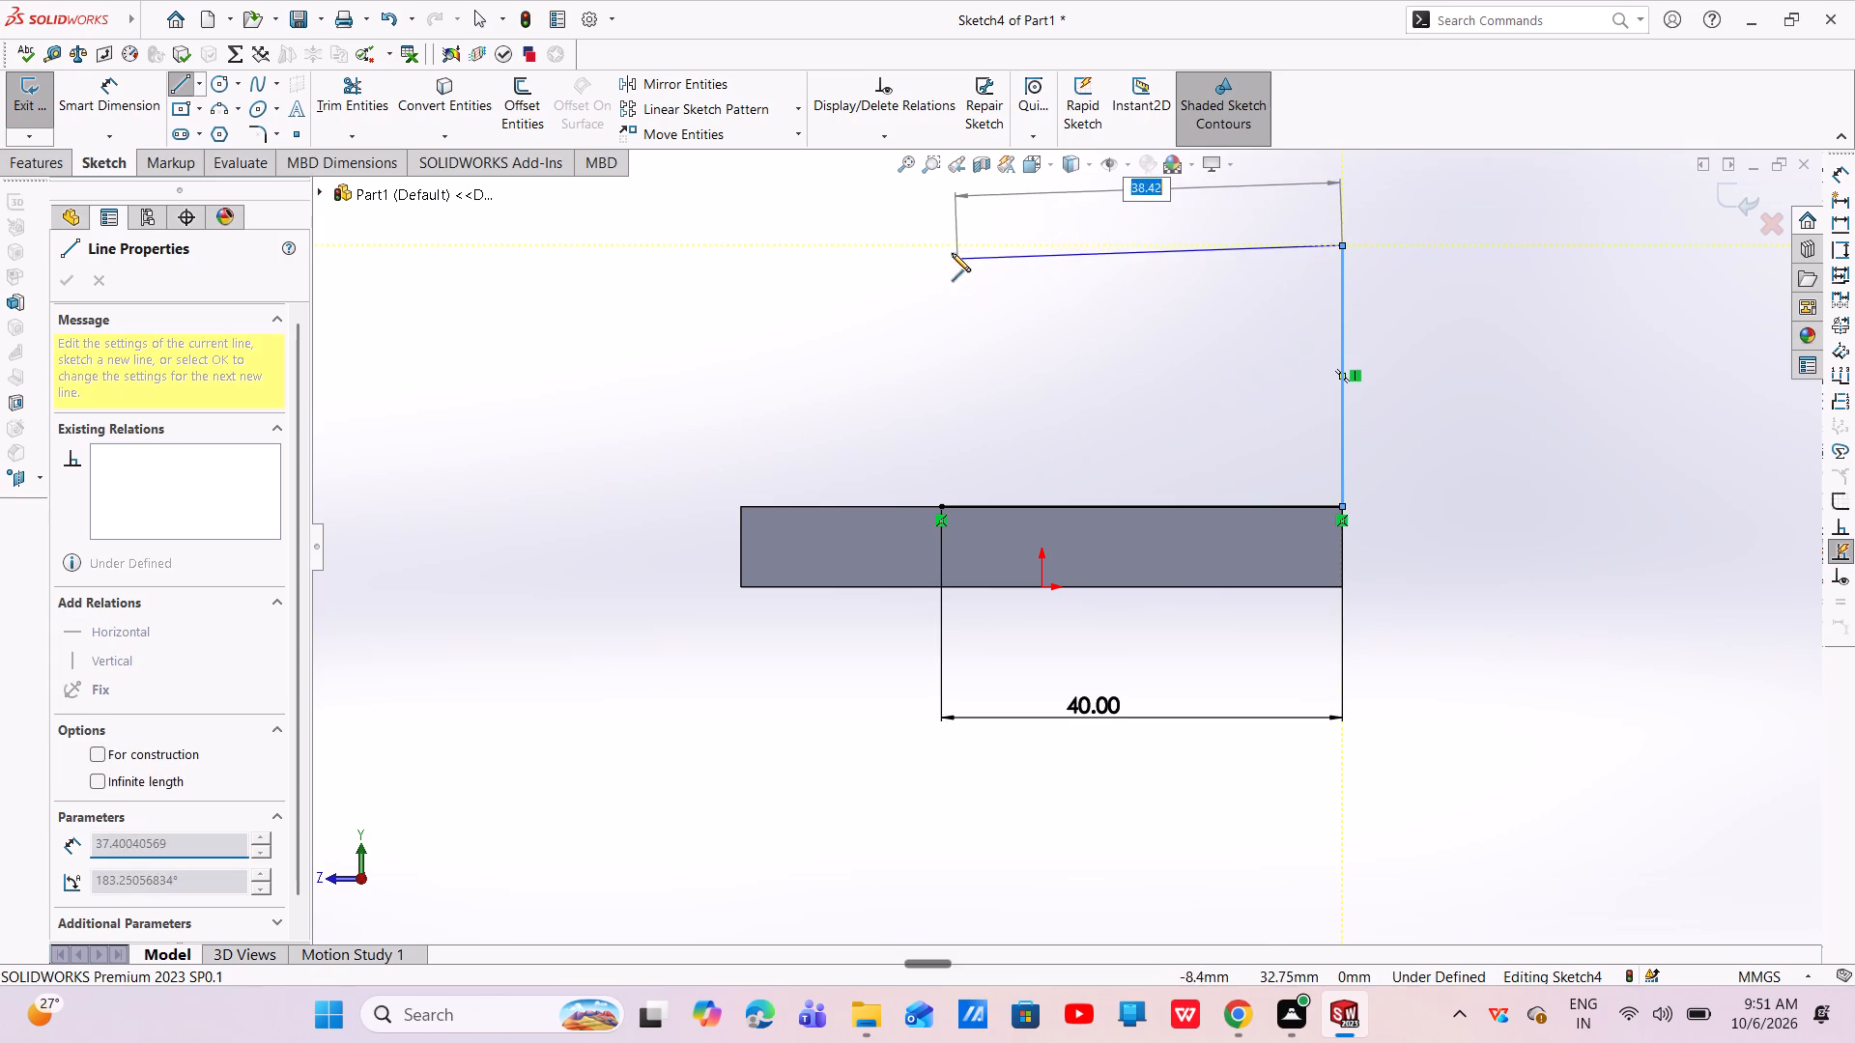
{"action": "left_click", "coordinate": [943, 243]}
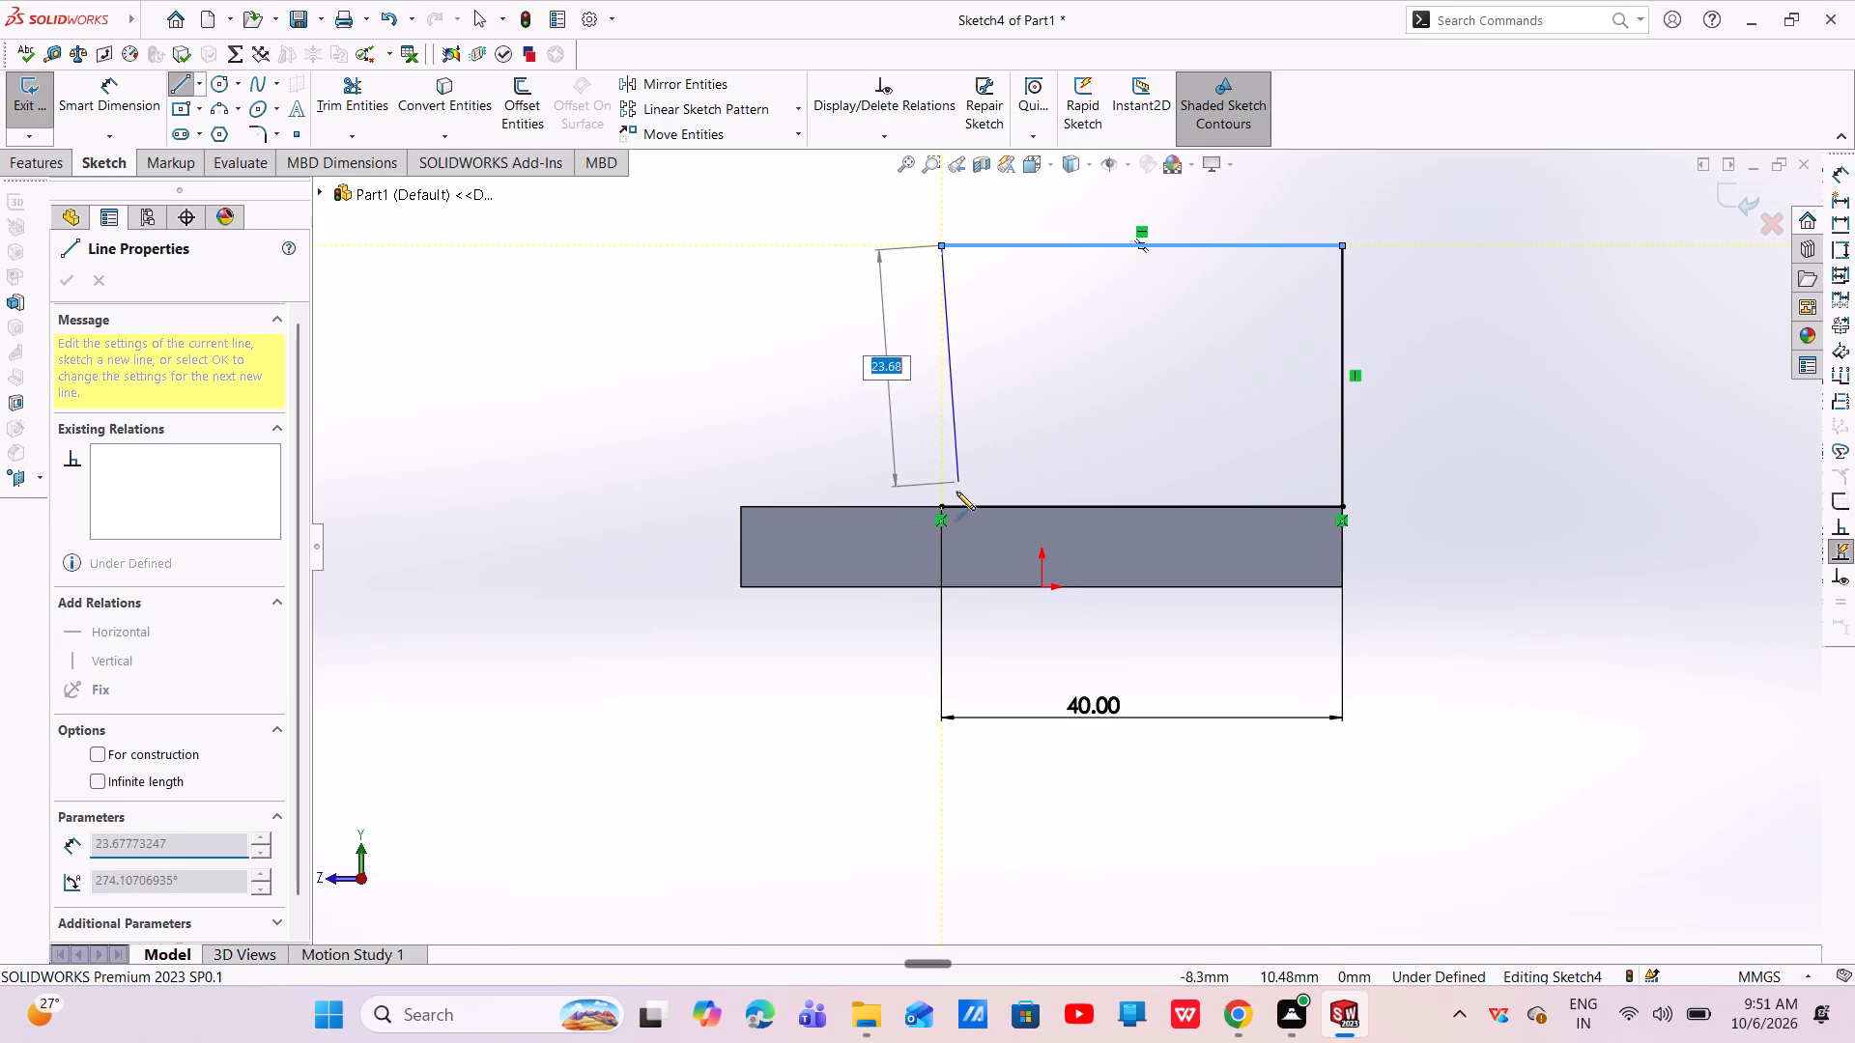
{"action": "left_click", "coordinate": [943, 511]}
{"action": "key", "text": "Escape"}
{"action": "key", "text": "Escape"}
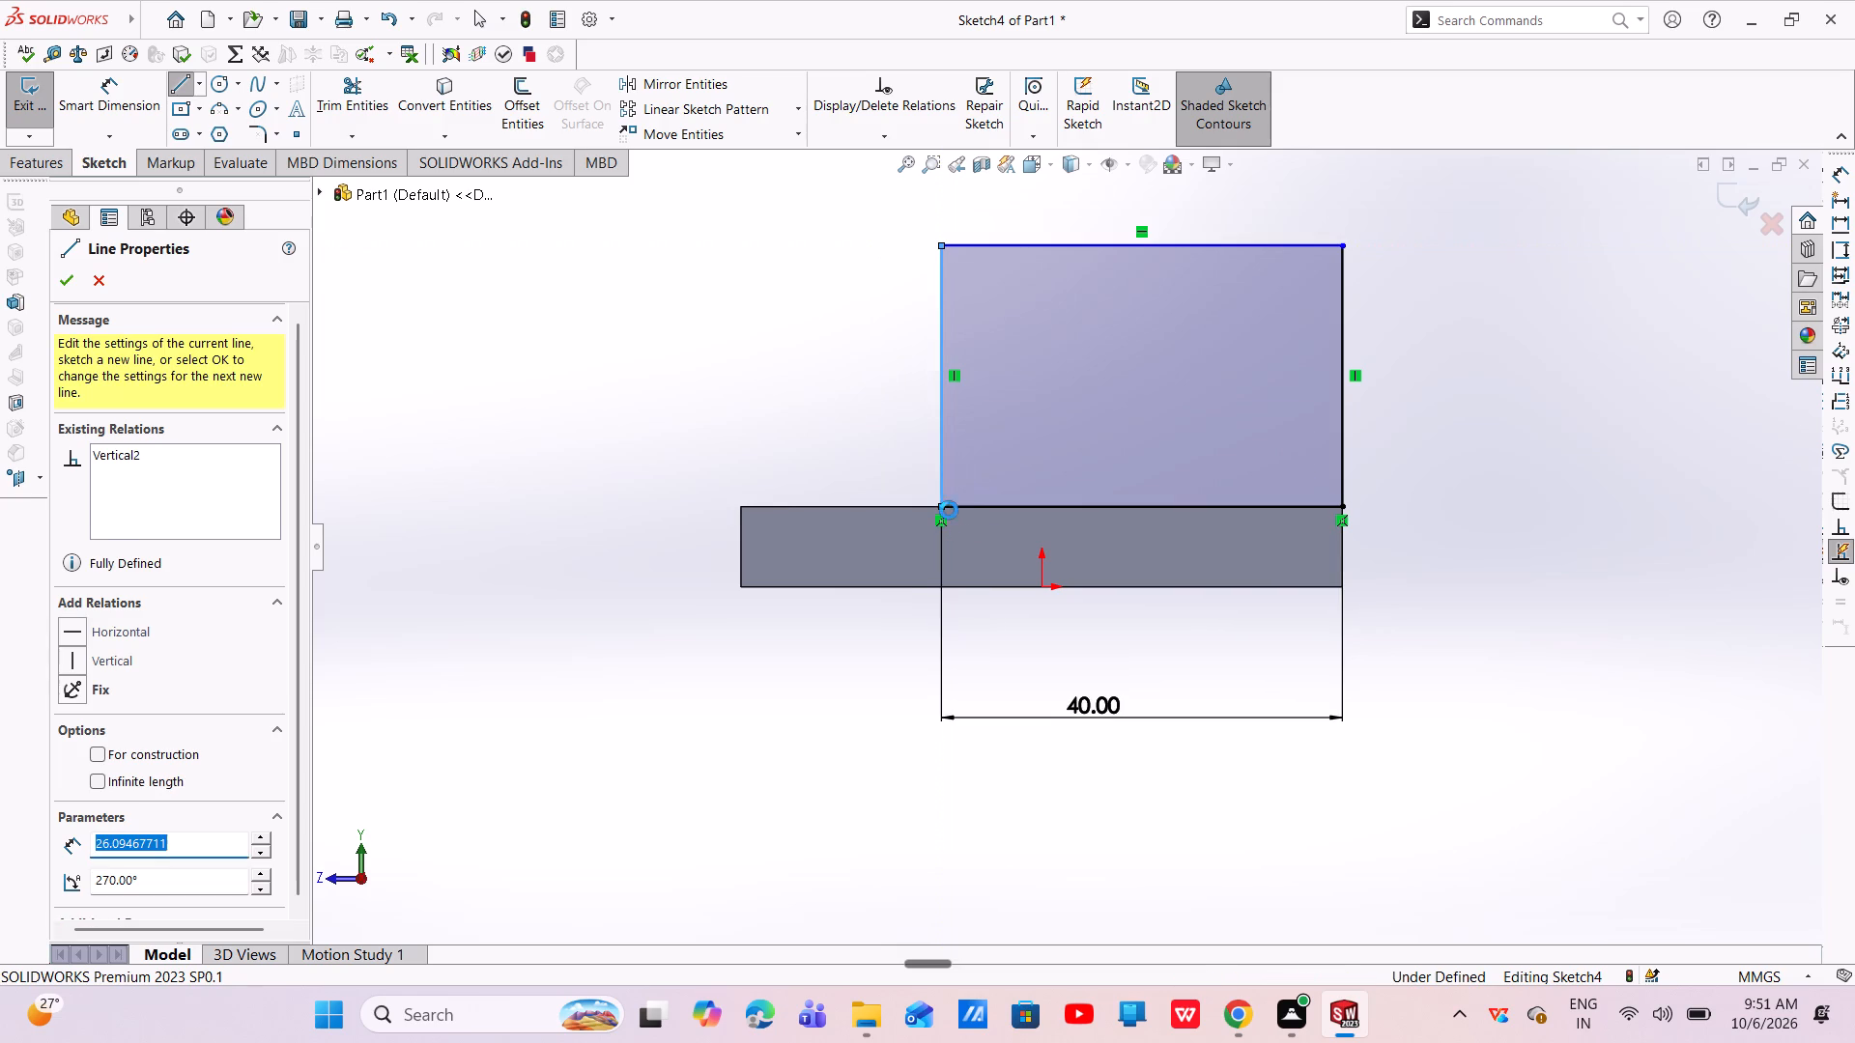
Dimension the height of the rectangle above the base plate's edge as 30 mm.
{"action": "left_click", "coordinate": [123, 79]}
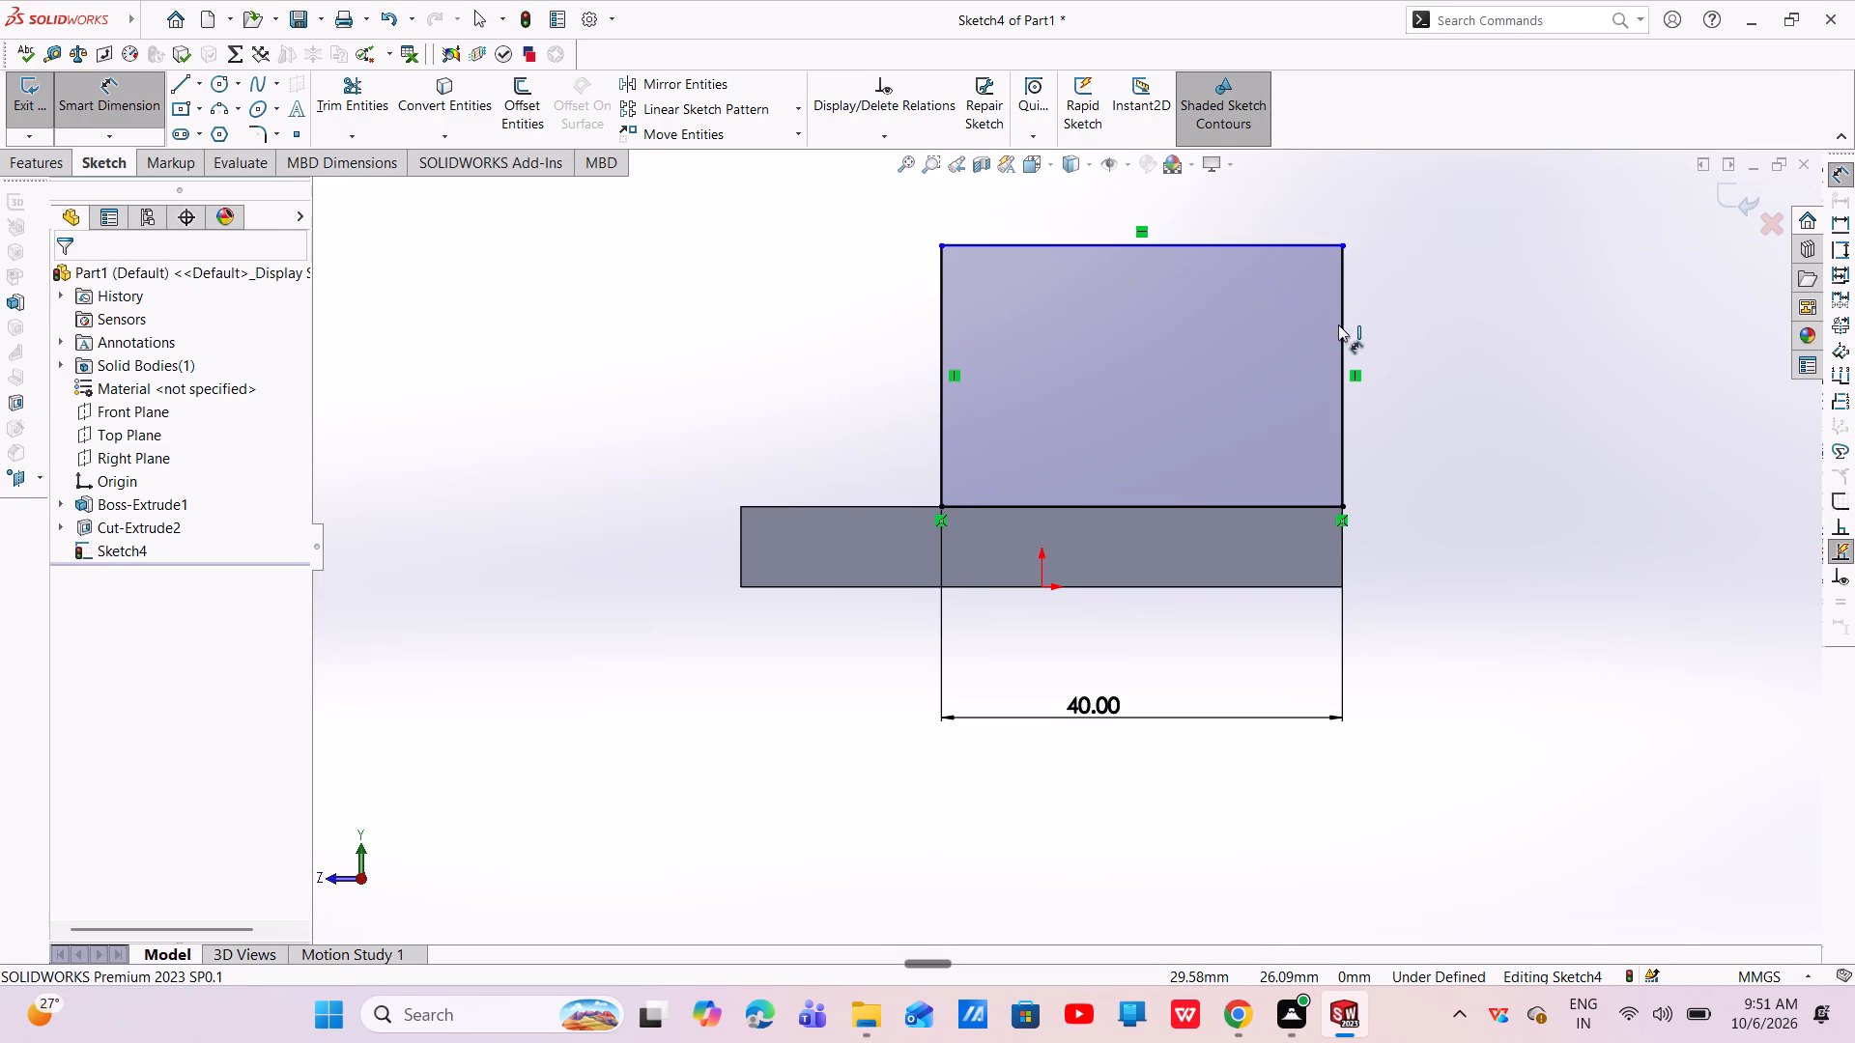
{"action": "left_click", "coordinate": [1342, 319]}
{"action": "left_click", "coordinate": [1478, 352]}
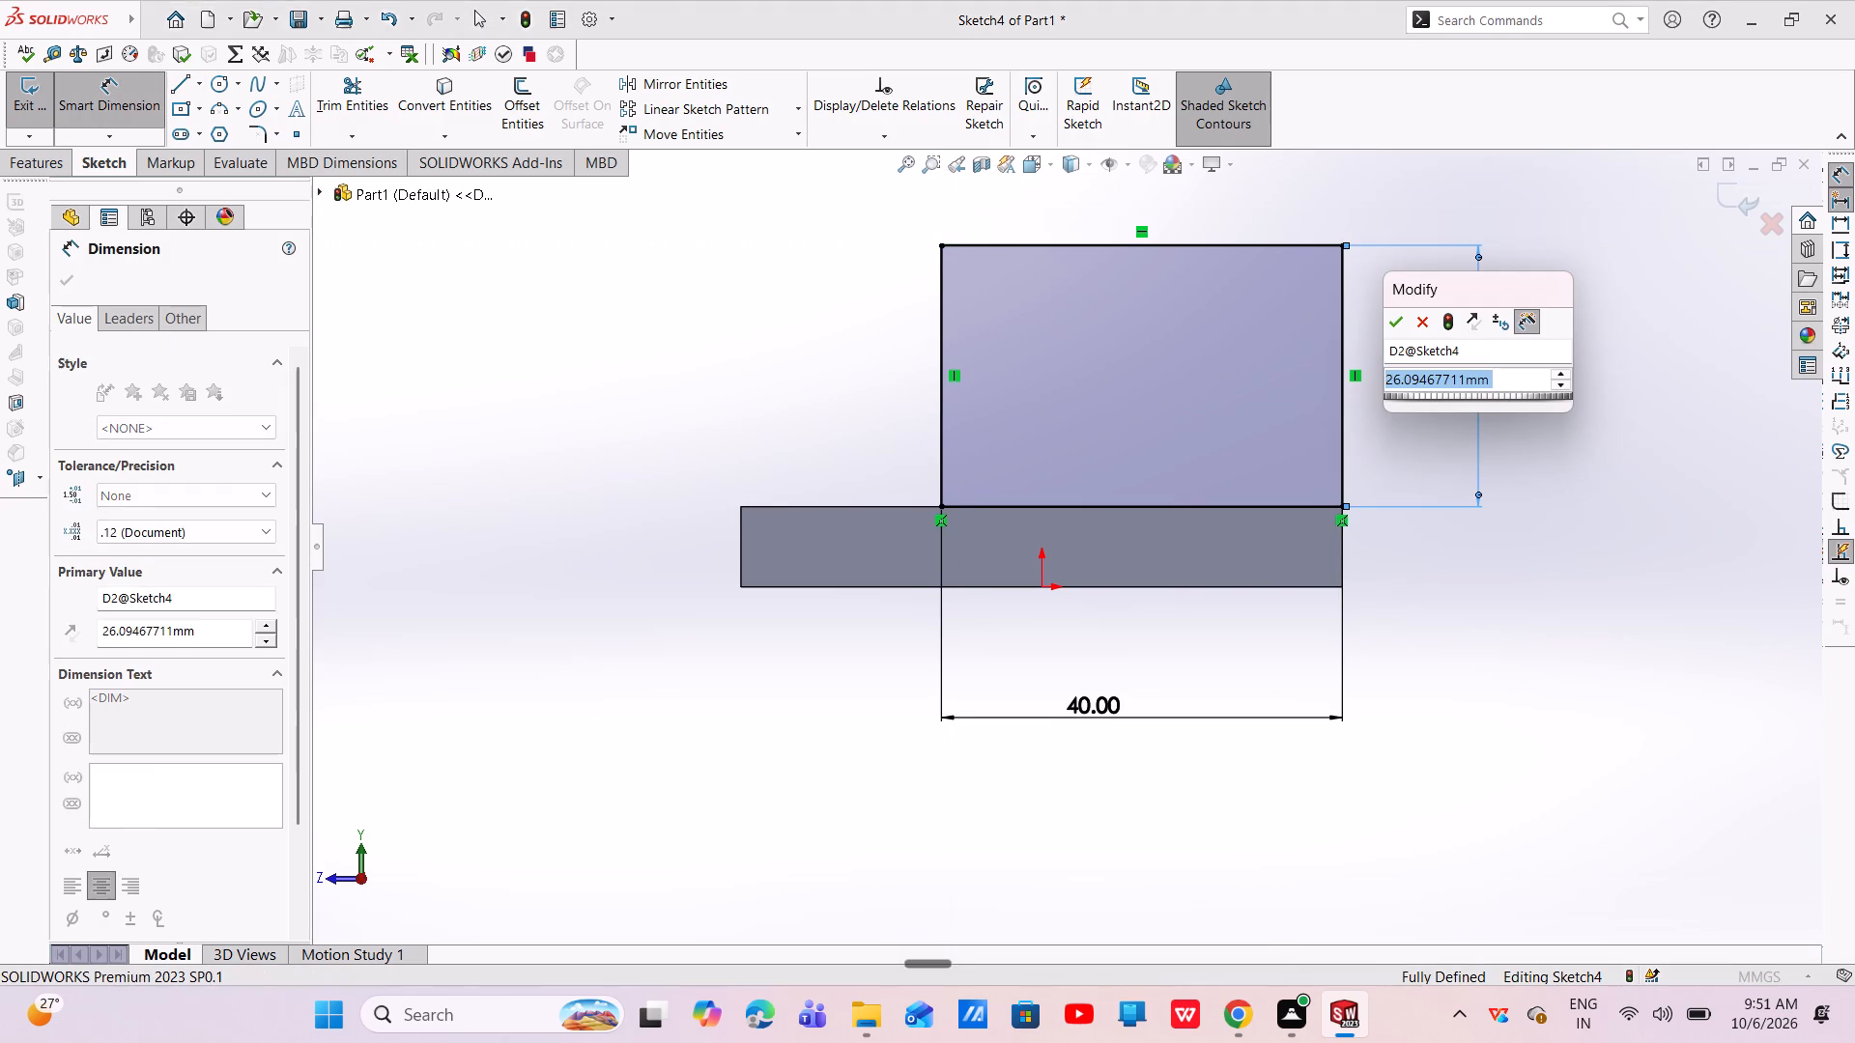
{"action": "key", "text": "BackSpace"}
{"action": "type", "text": "30"}
{"action": "key", "text": "Return"}
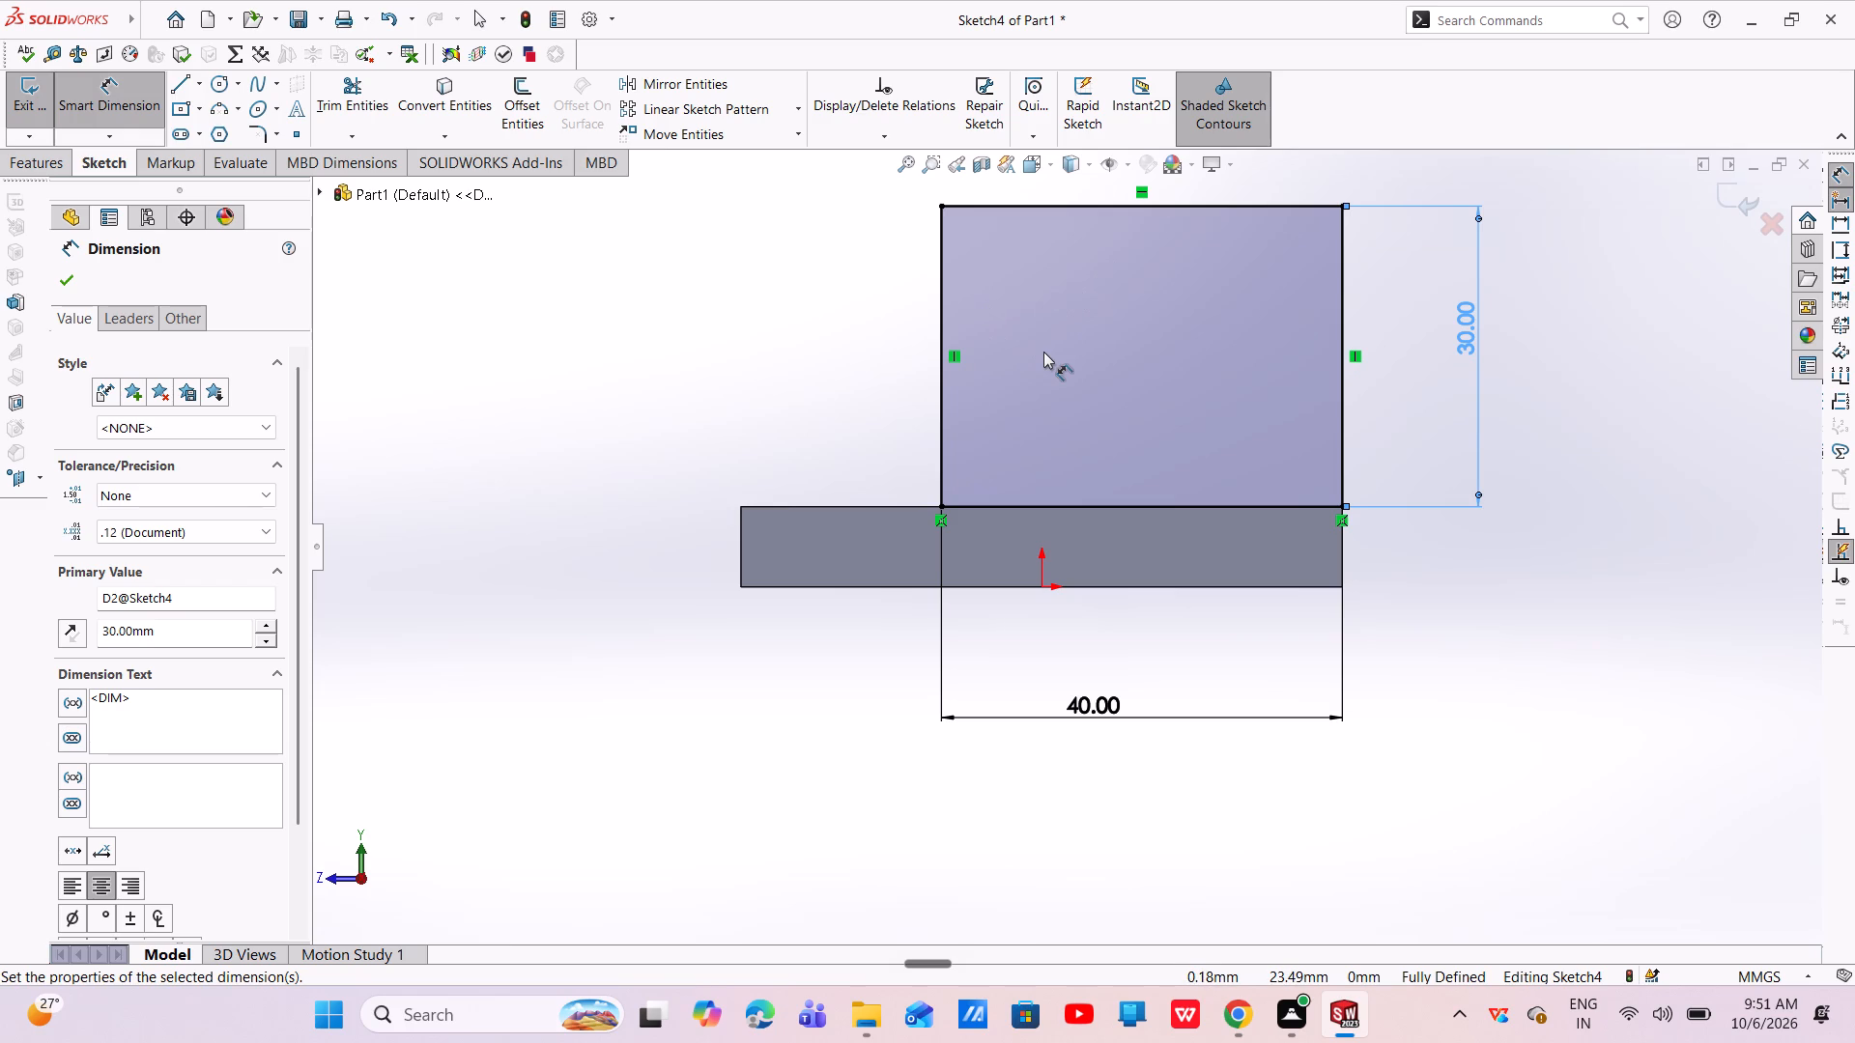
{"action": "key", "text": "Escape"}
{"action": "key", "text": "Escape"}
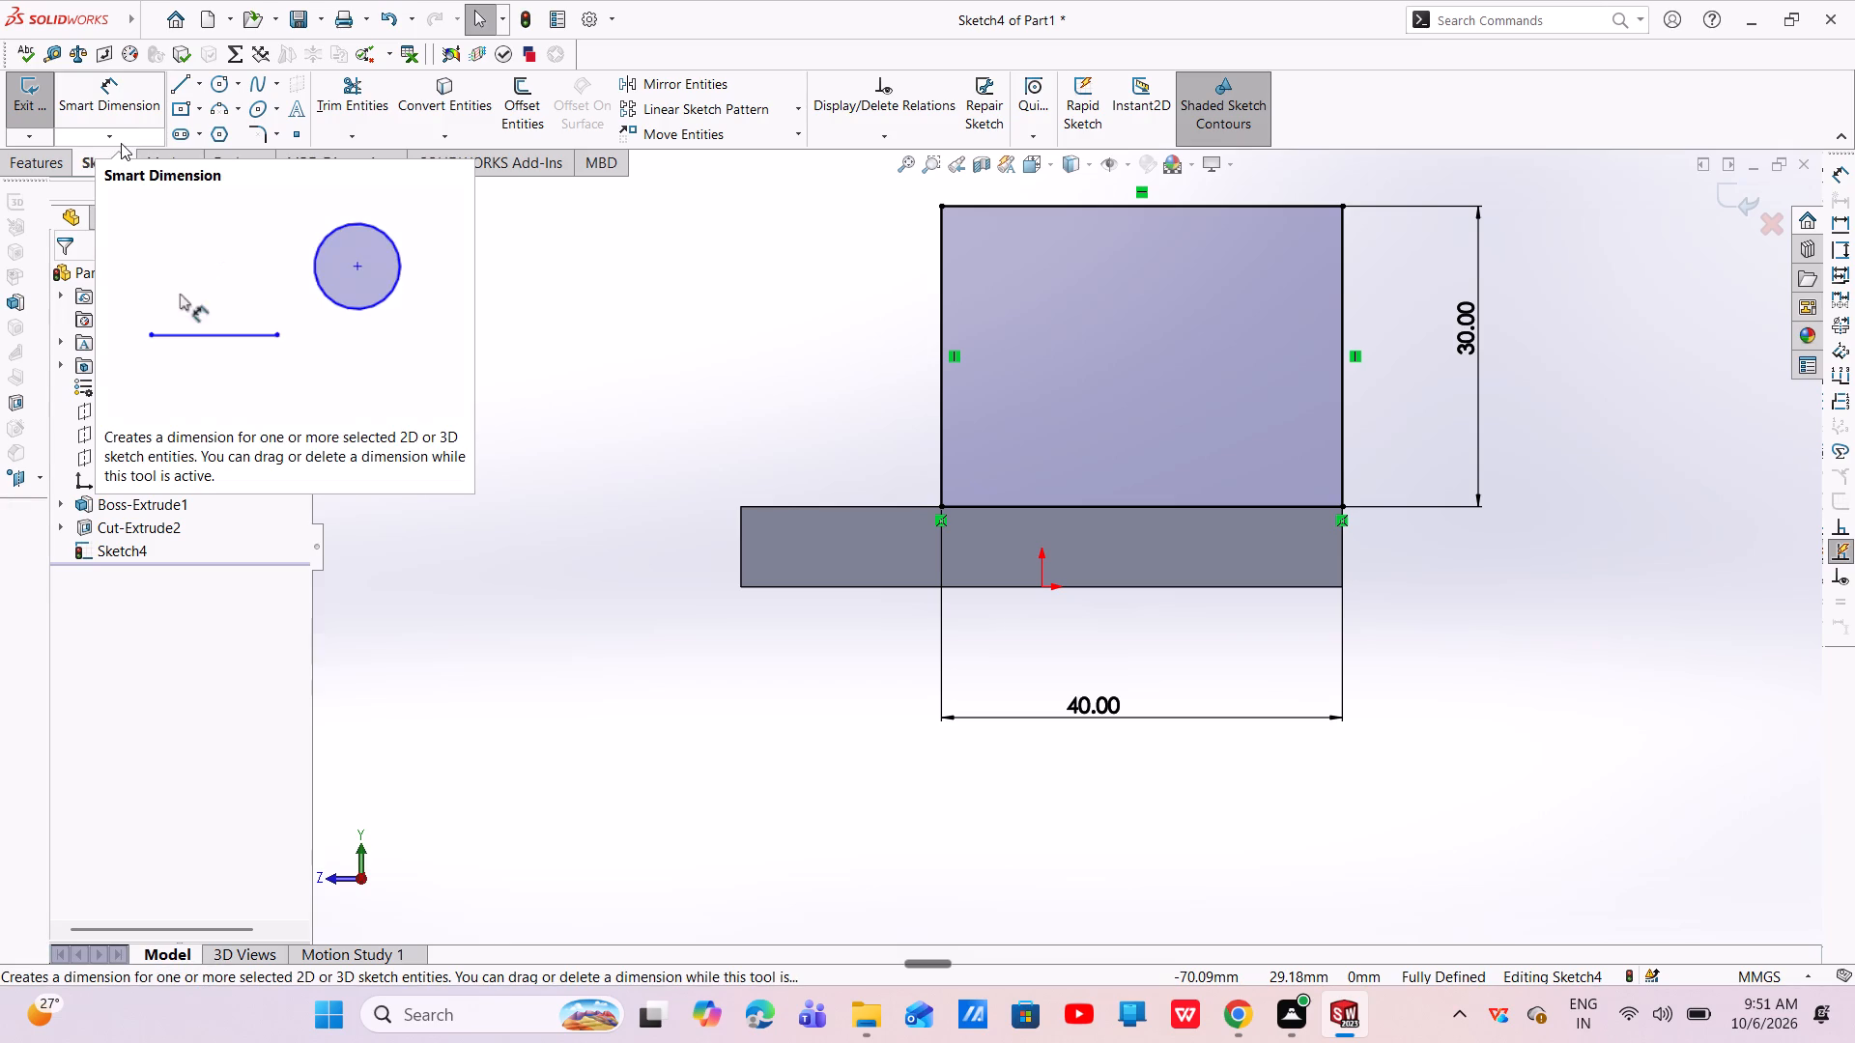
Extrude the rectangle 40 mm in the reversed direction, across the top of the base plate, merged with the plate.
{"action": "left_click", "coordinate": [39, 155]}
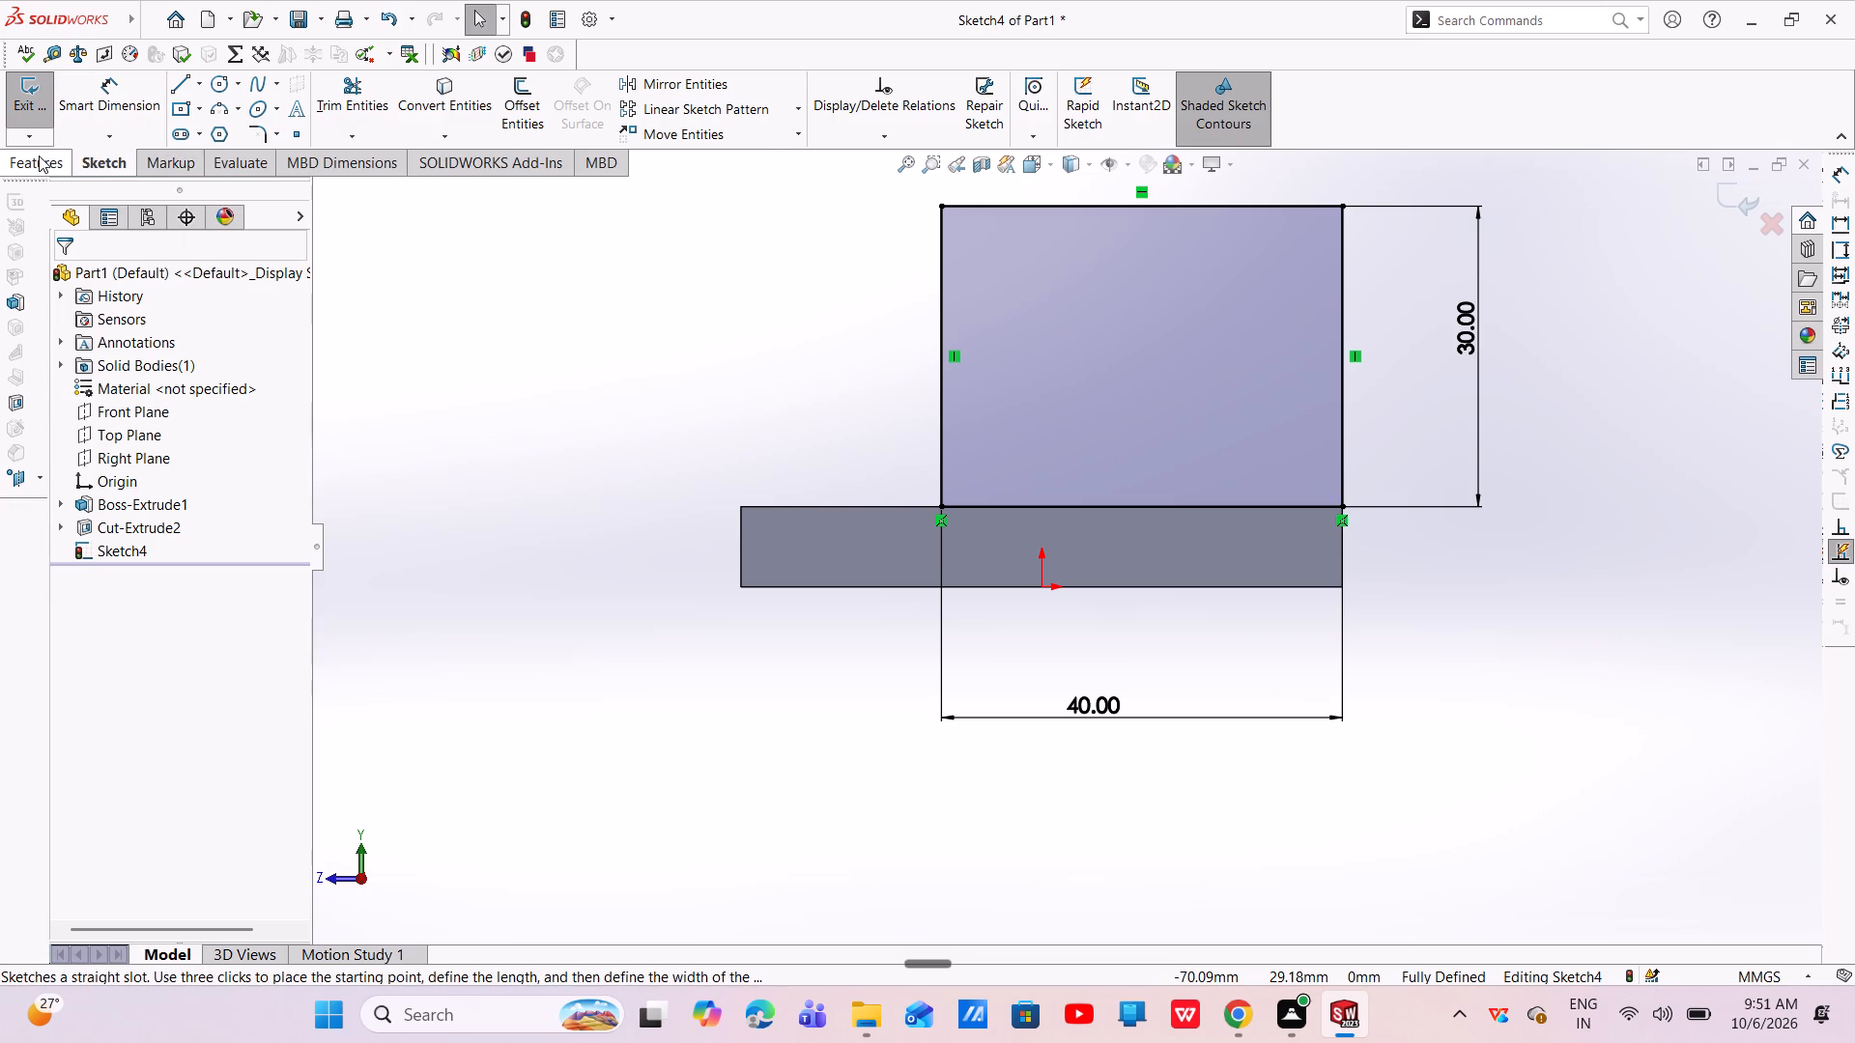
{"action": "left_click", "coordinate": [37, 108]}
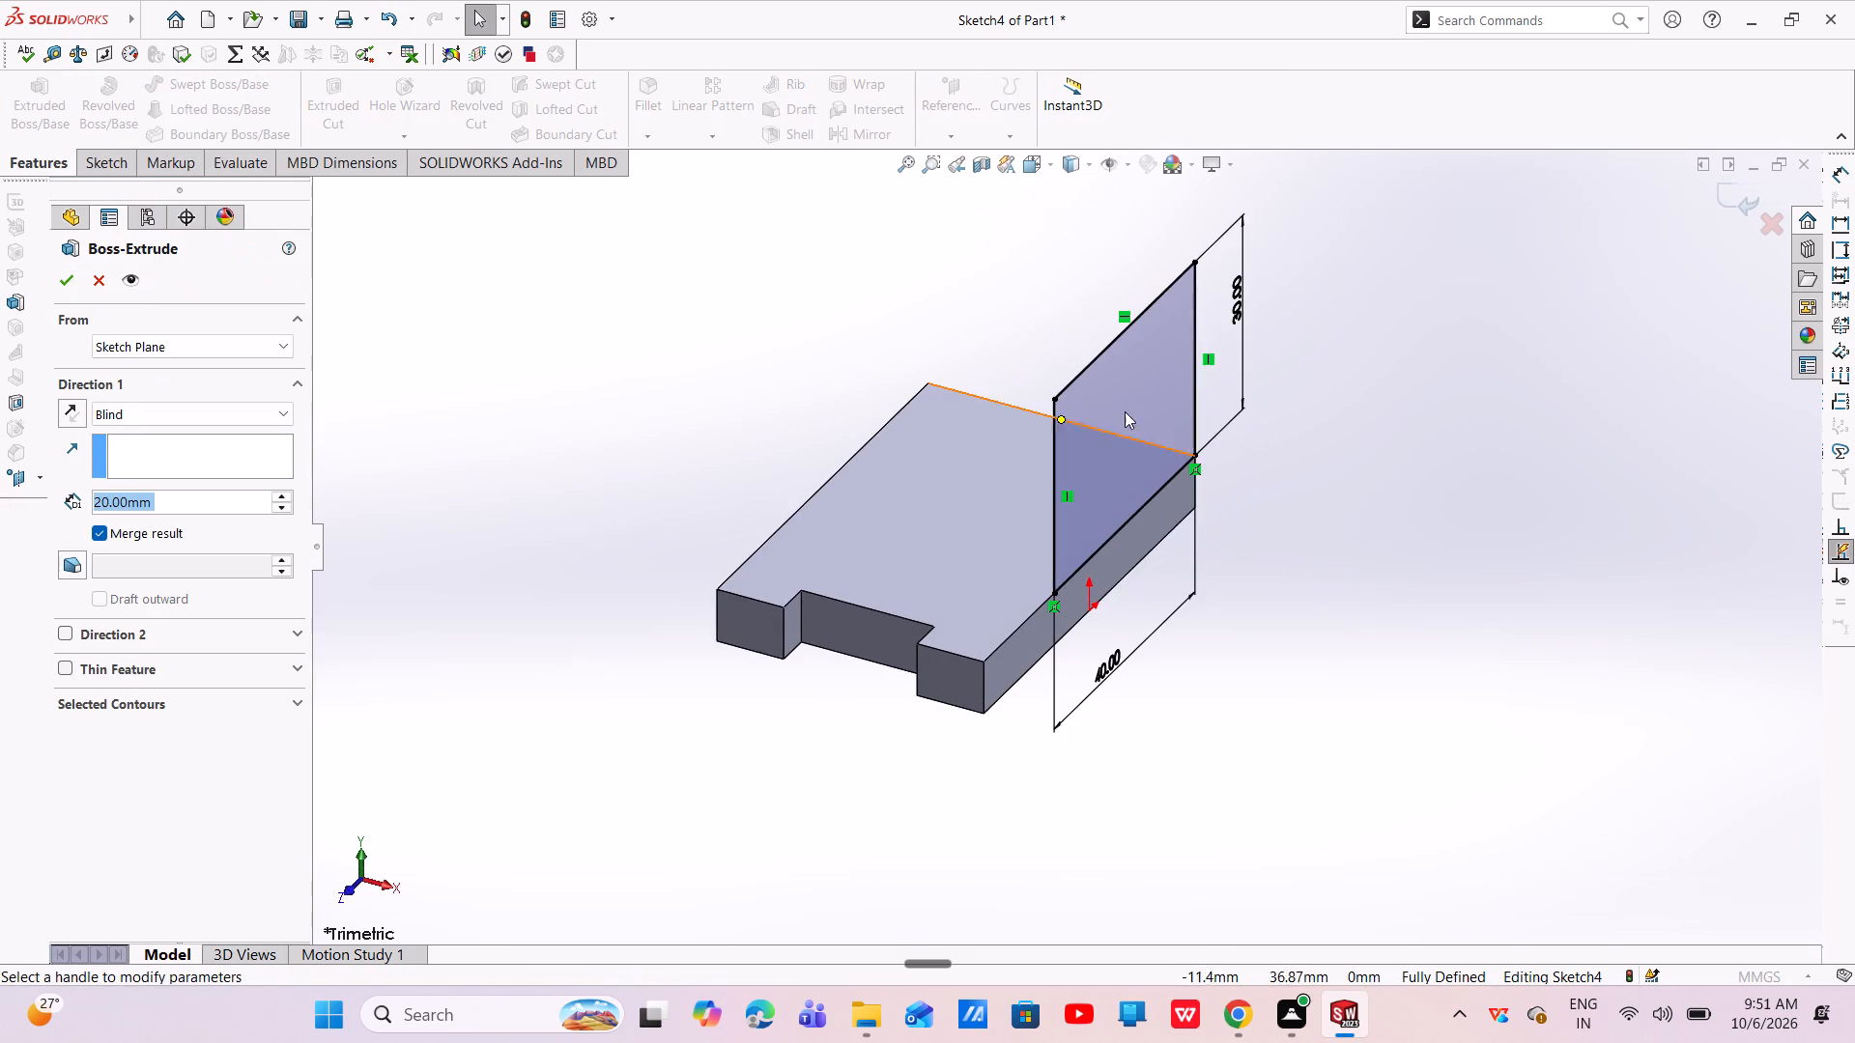
{"action": "left_click", "coordinate": [75, 411]}
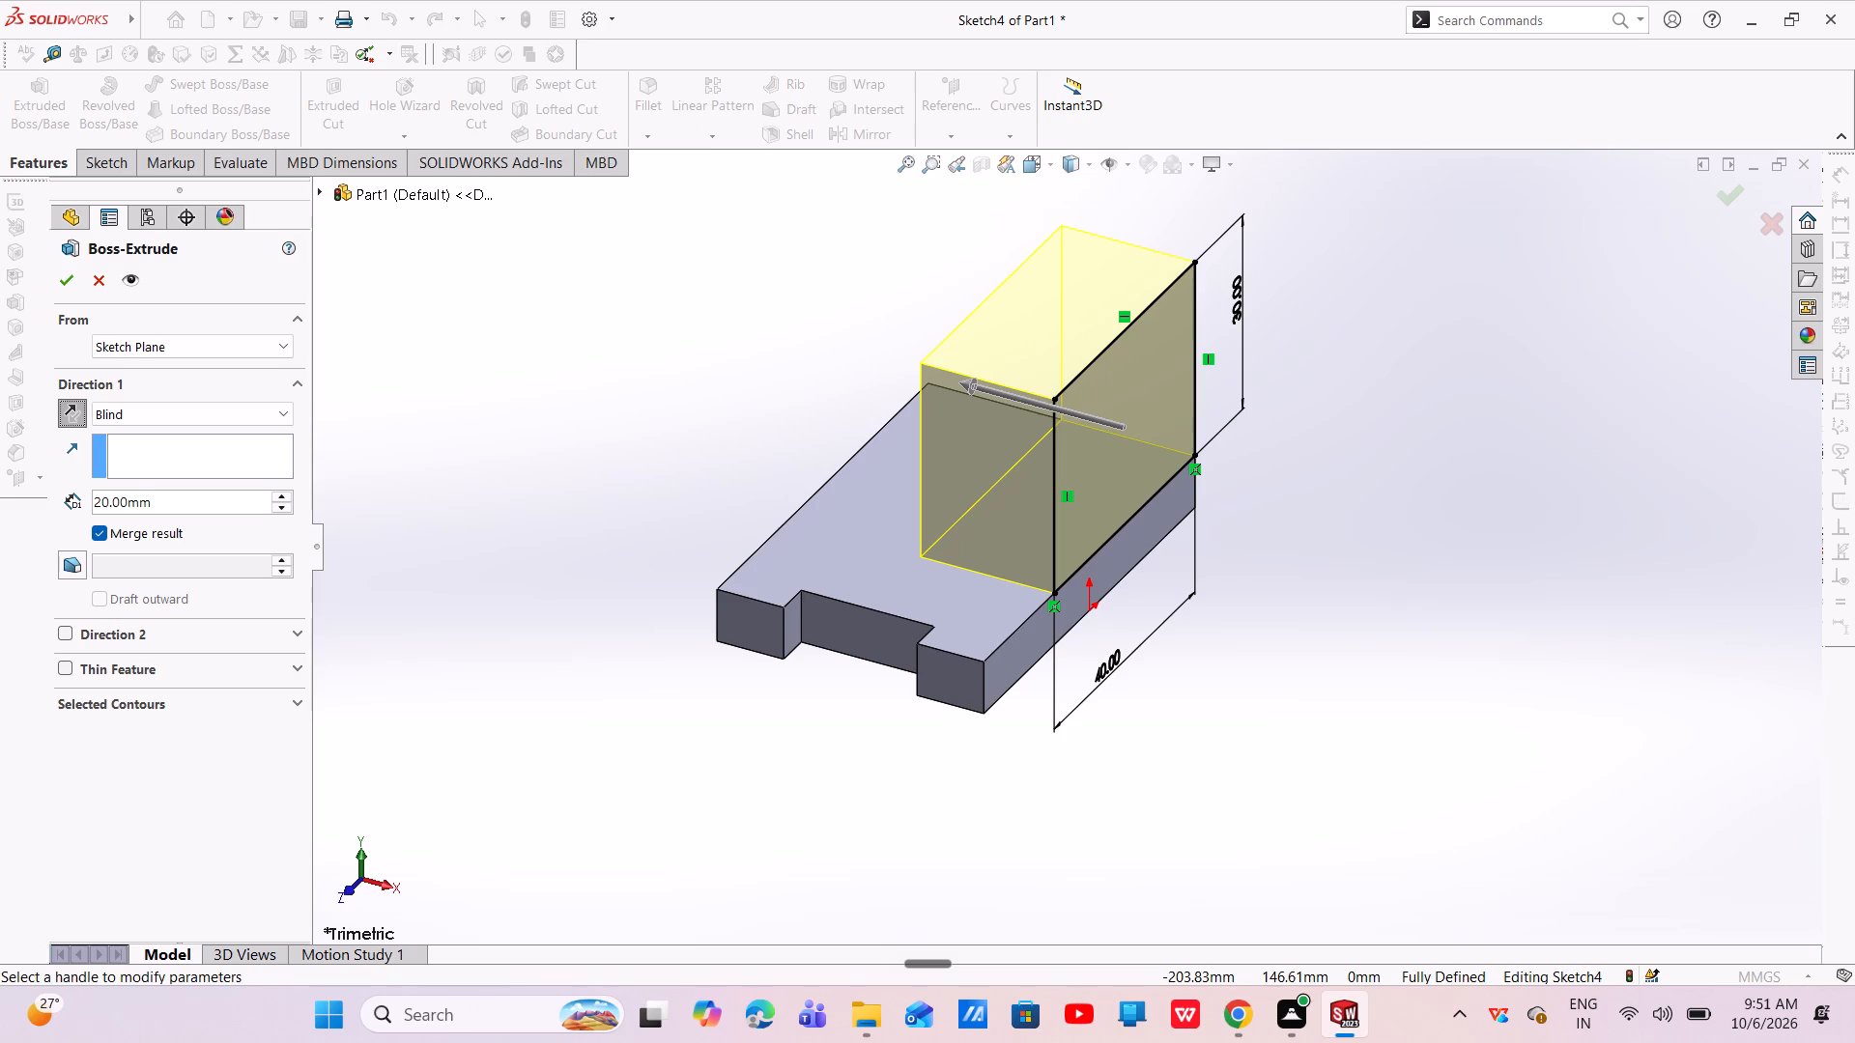
{"action": "left_click_drag", "start_coordinate": [162, 501], "coordinate": [90, 511]}
{"action": "key", "text": "BackSpace"}
{"action": "type", "text": "40"}
{"action": "key", "text": "Return"}
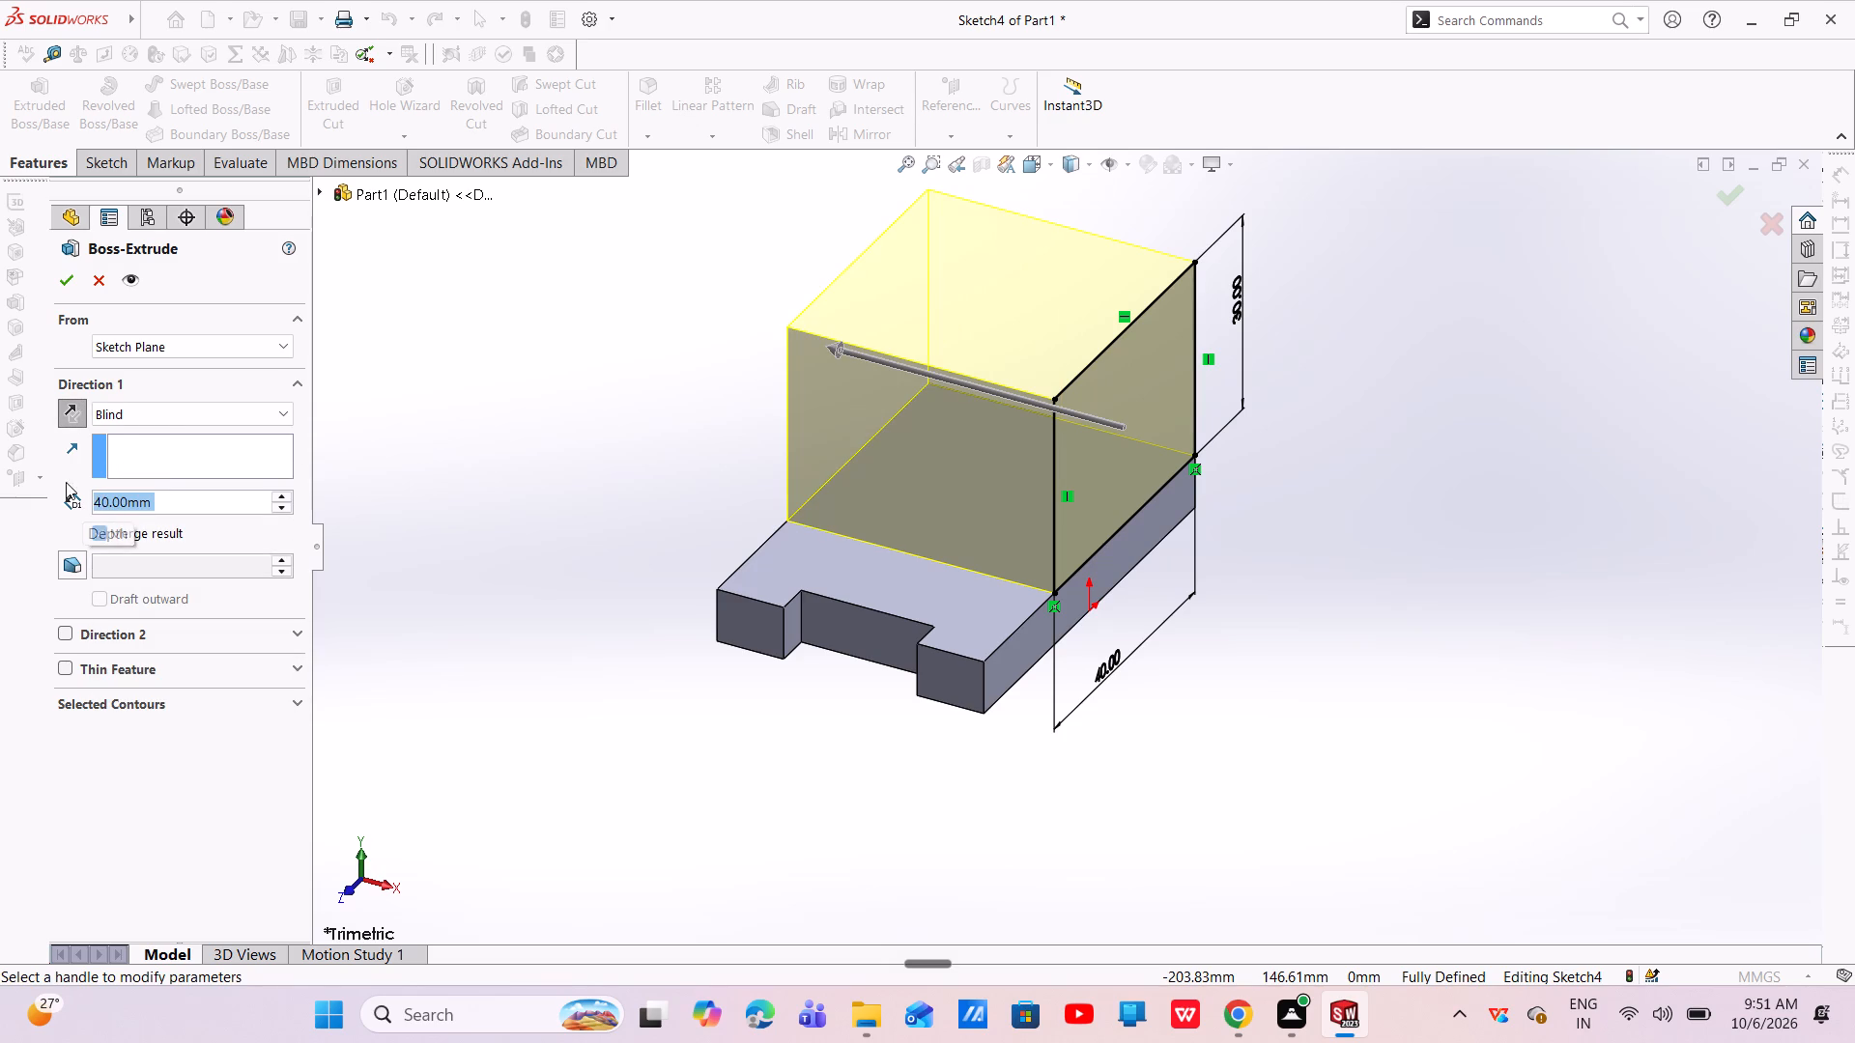
{"action": "left_click", "coordinate": [53, 280]}
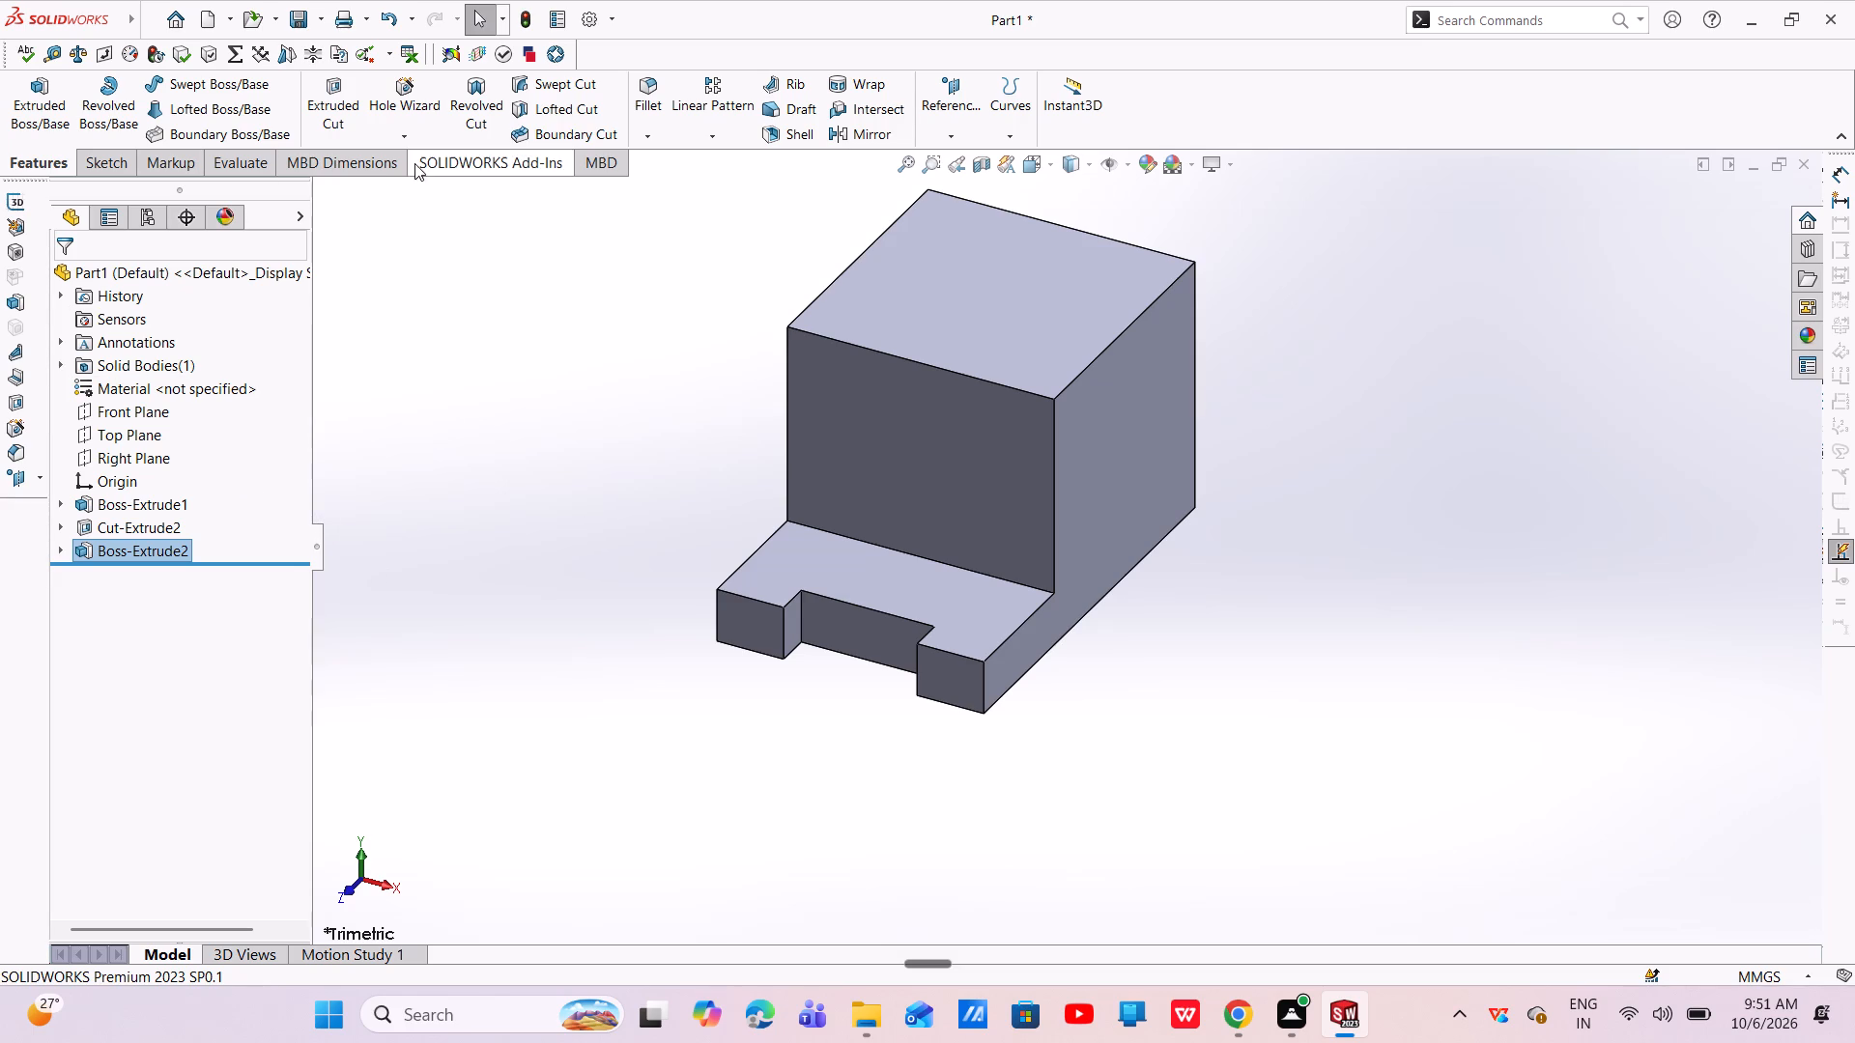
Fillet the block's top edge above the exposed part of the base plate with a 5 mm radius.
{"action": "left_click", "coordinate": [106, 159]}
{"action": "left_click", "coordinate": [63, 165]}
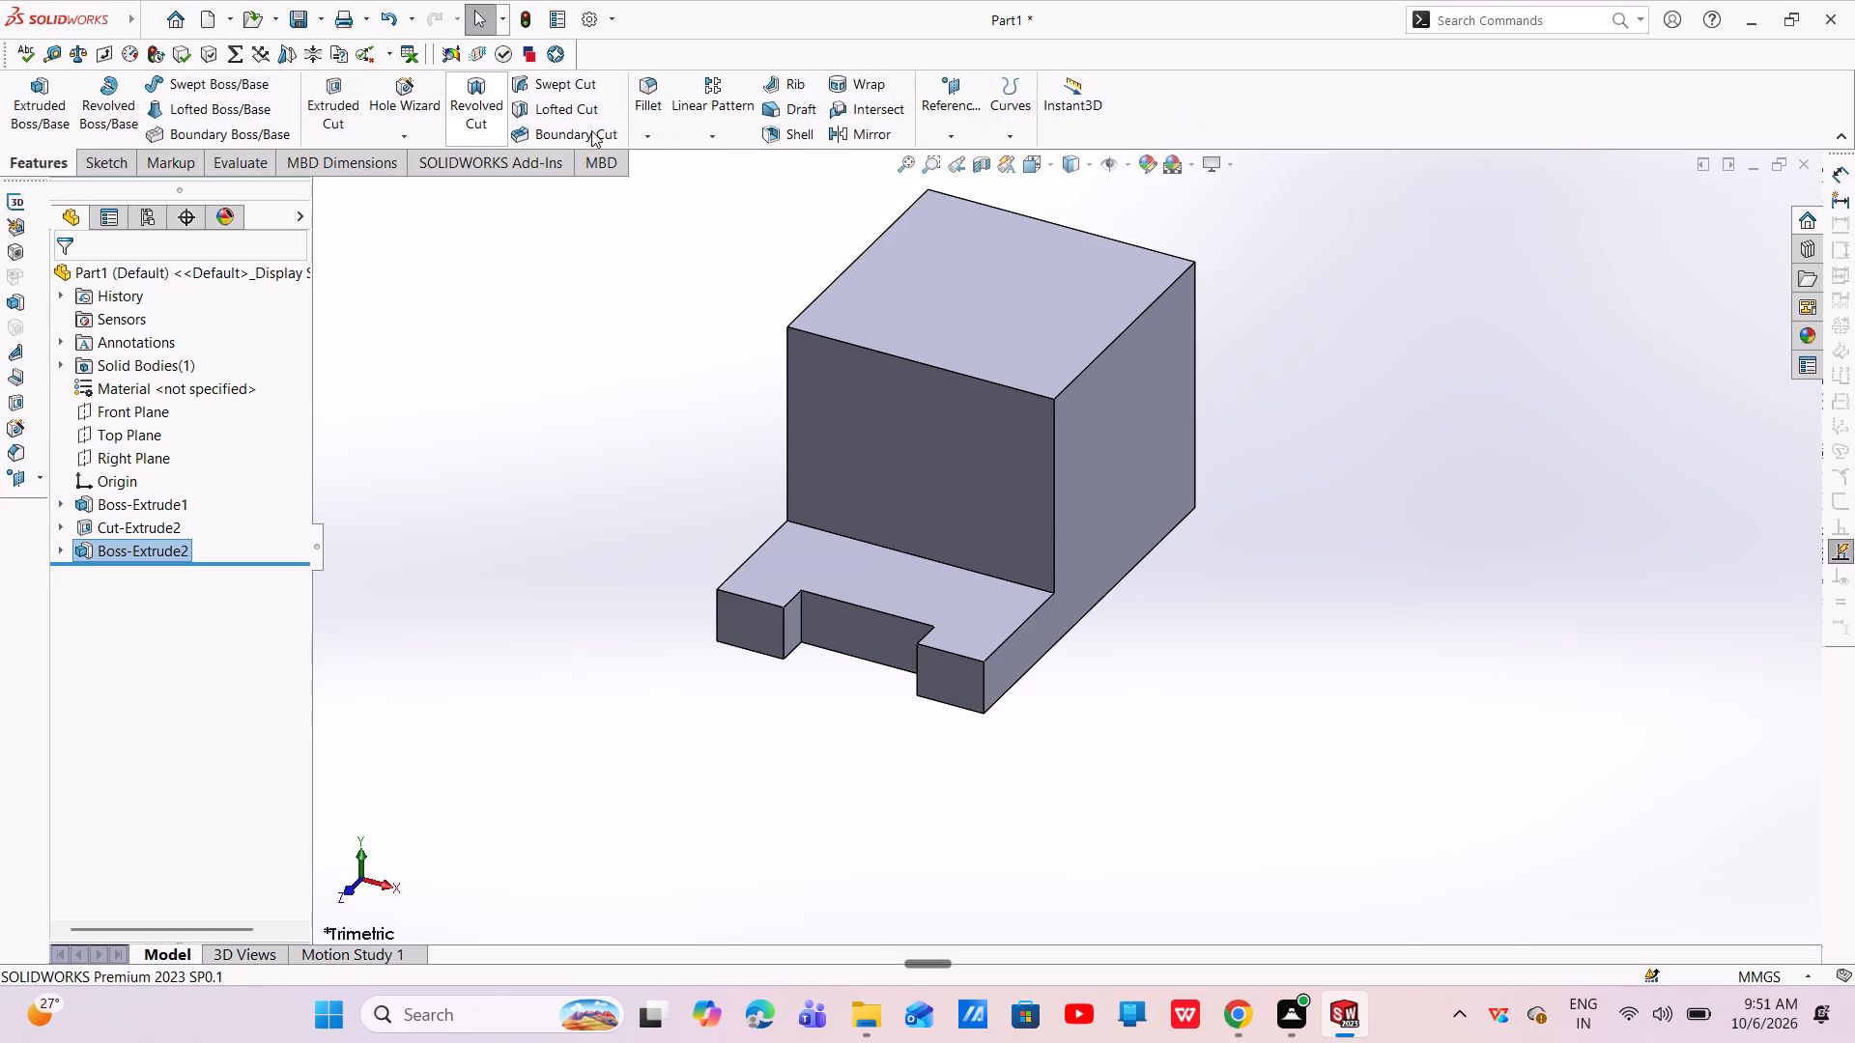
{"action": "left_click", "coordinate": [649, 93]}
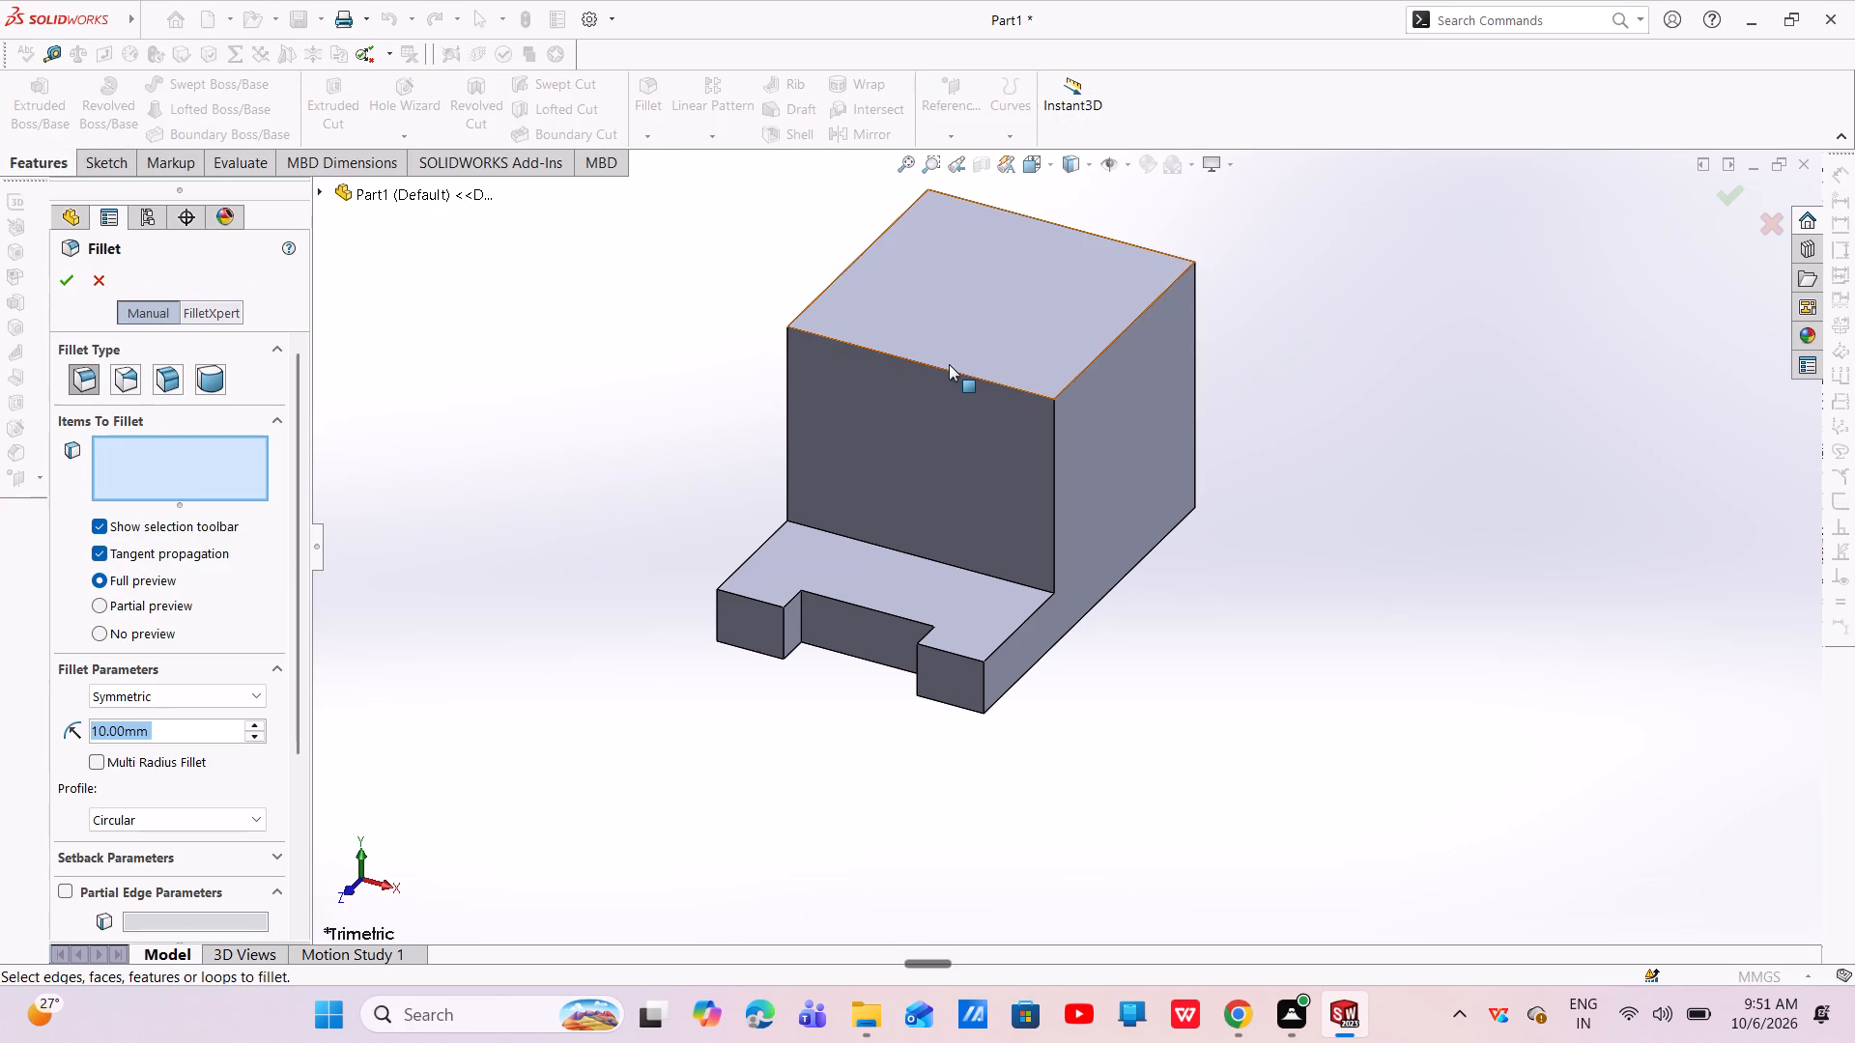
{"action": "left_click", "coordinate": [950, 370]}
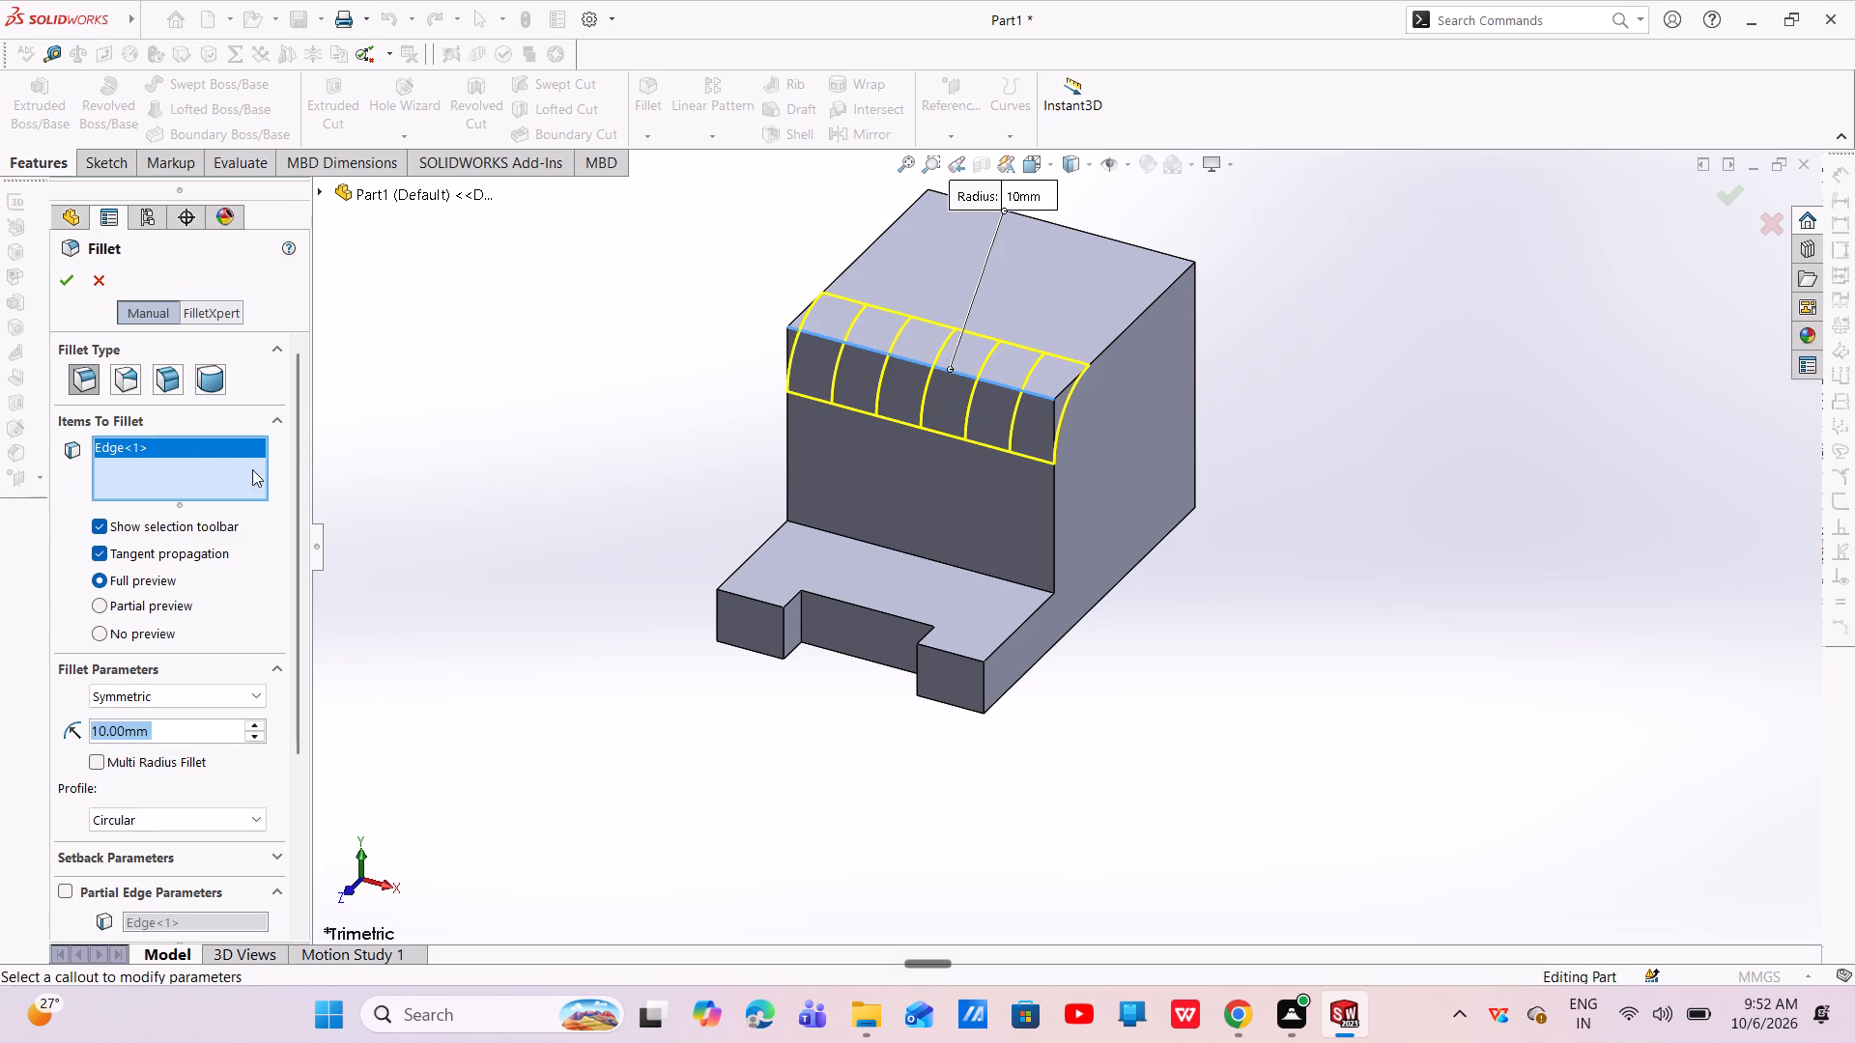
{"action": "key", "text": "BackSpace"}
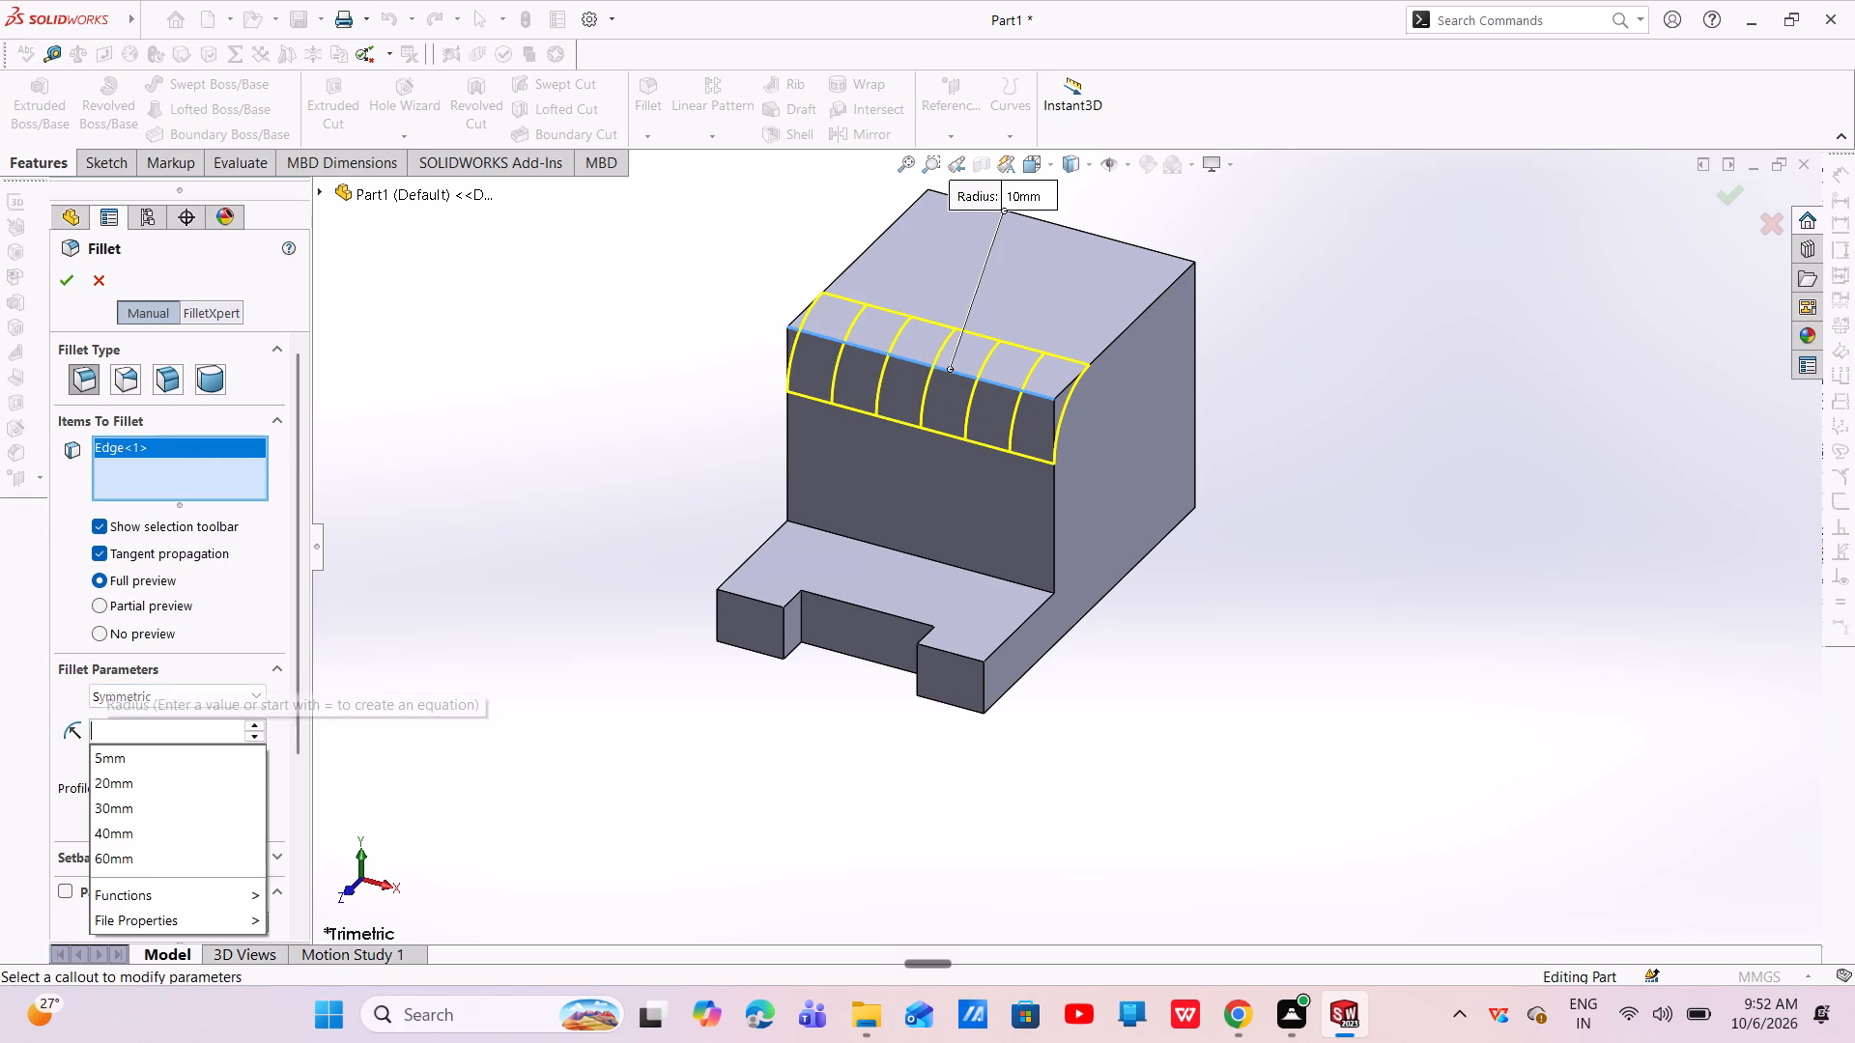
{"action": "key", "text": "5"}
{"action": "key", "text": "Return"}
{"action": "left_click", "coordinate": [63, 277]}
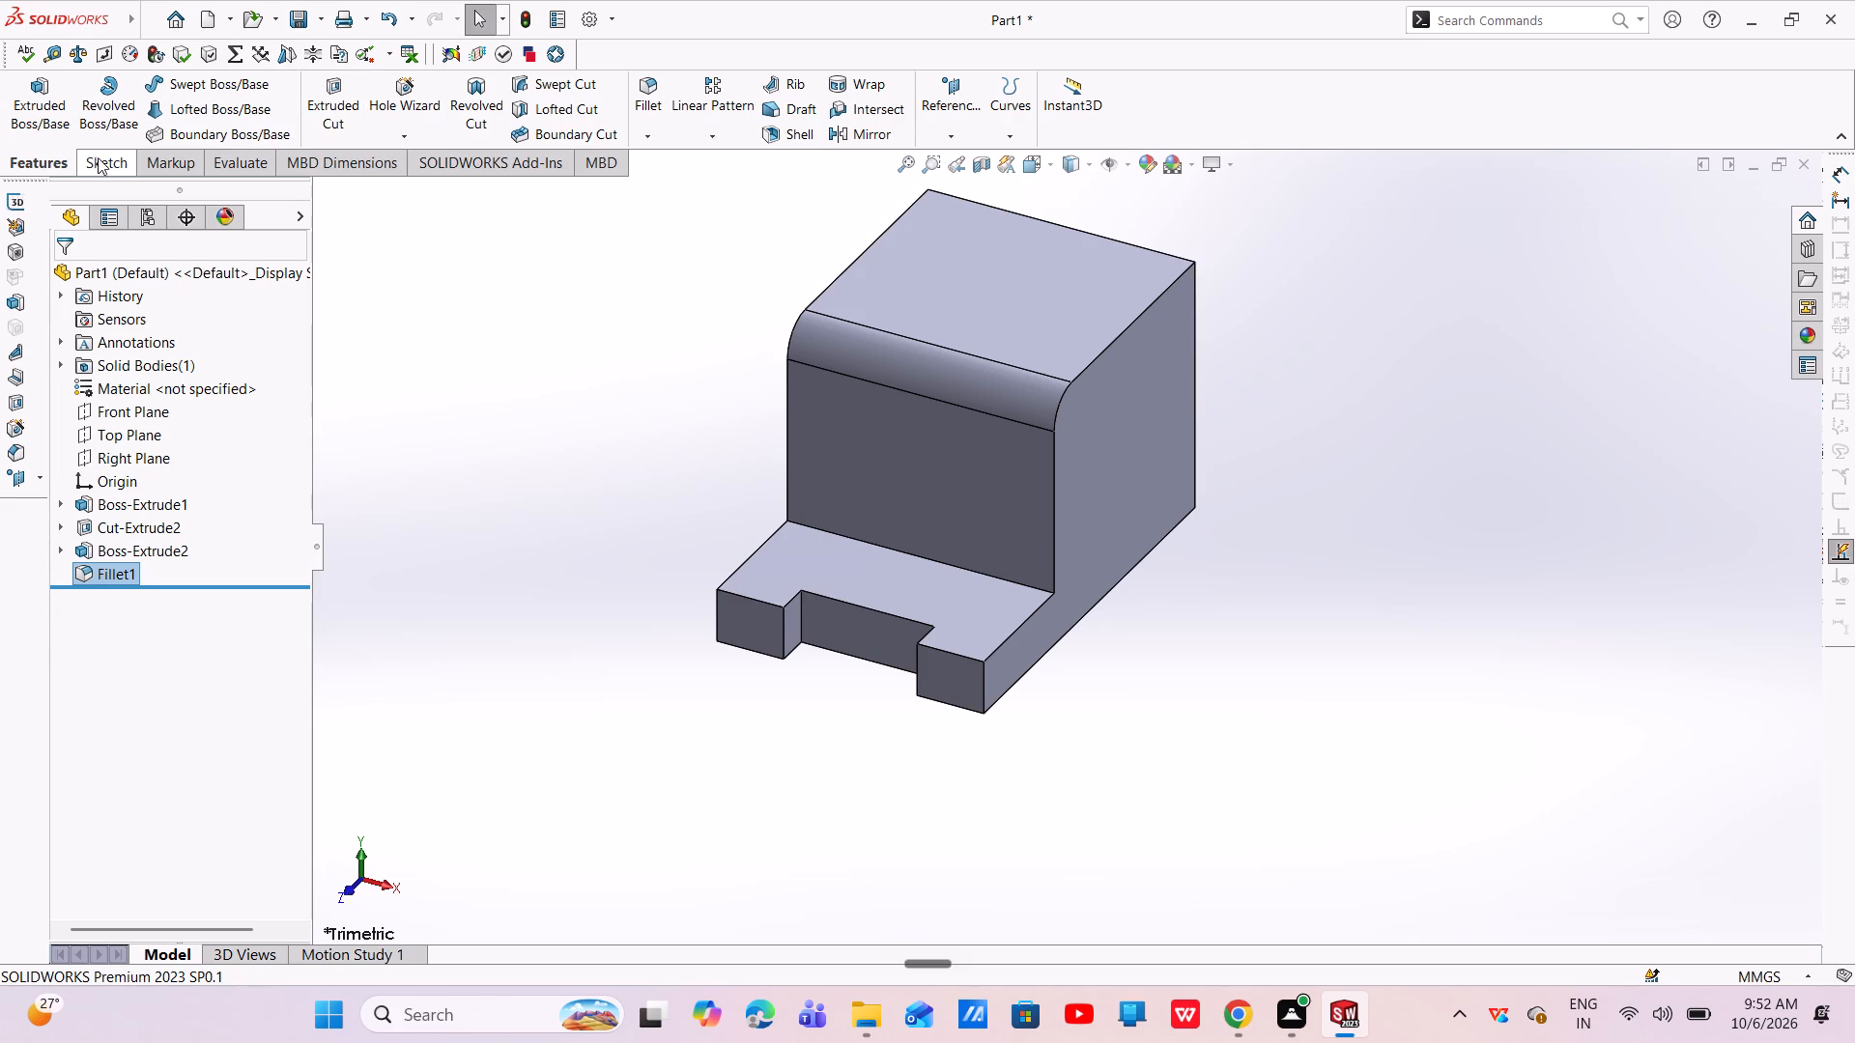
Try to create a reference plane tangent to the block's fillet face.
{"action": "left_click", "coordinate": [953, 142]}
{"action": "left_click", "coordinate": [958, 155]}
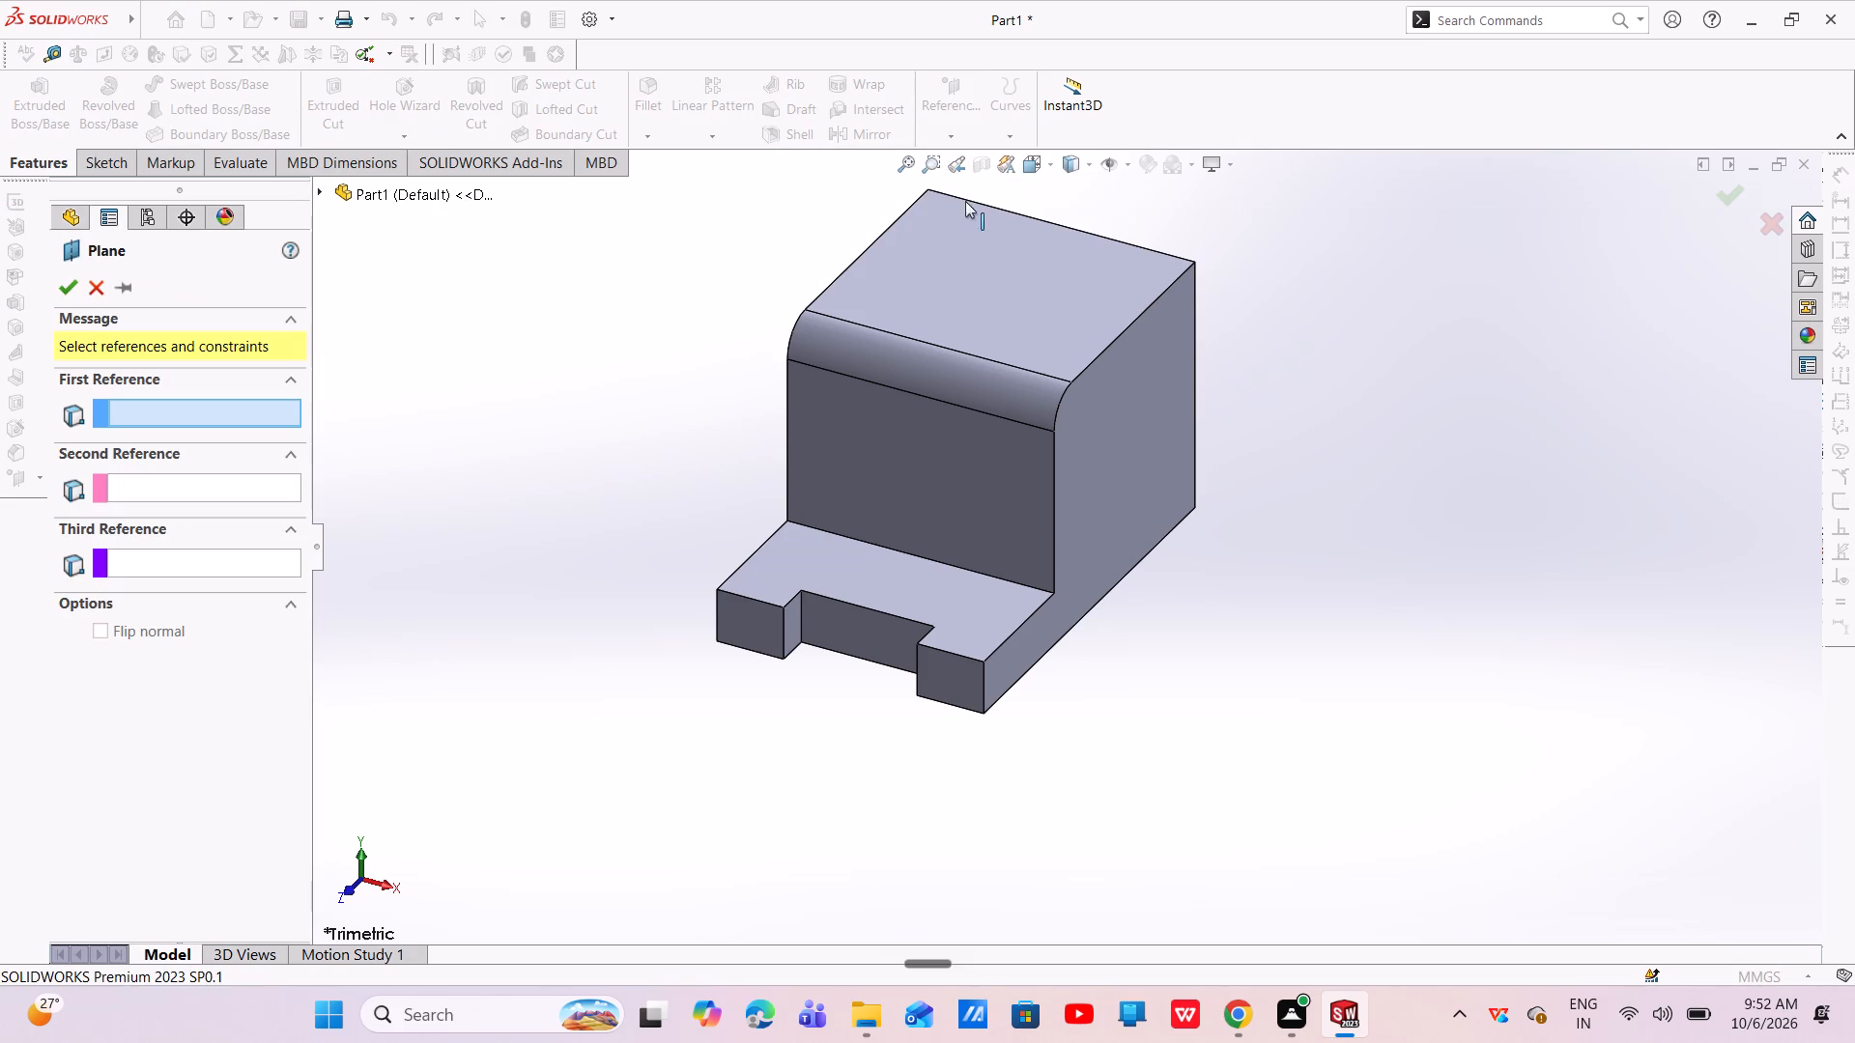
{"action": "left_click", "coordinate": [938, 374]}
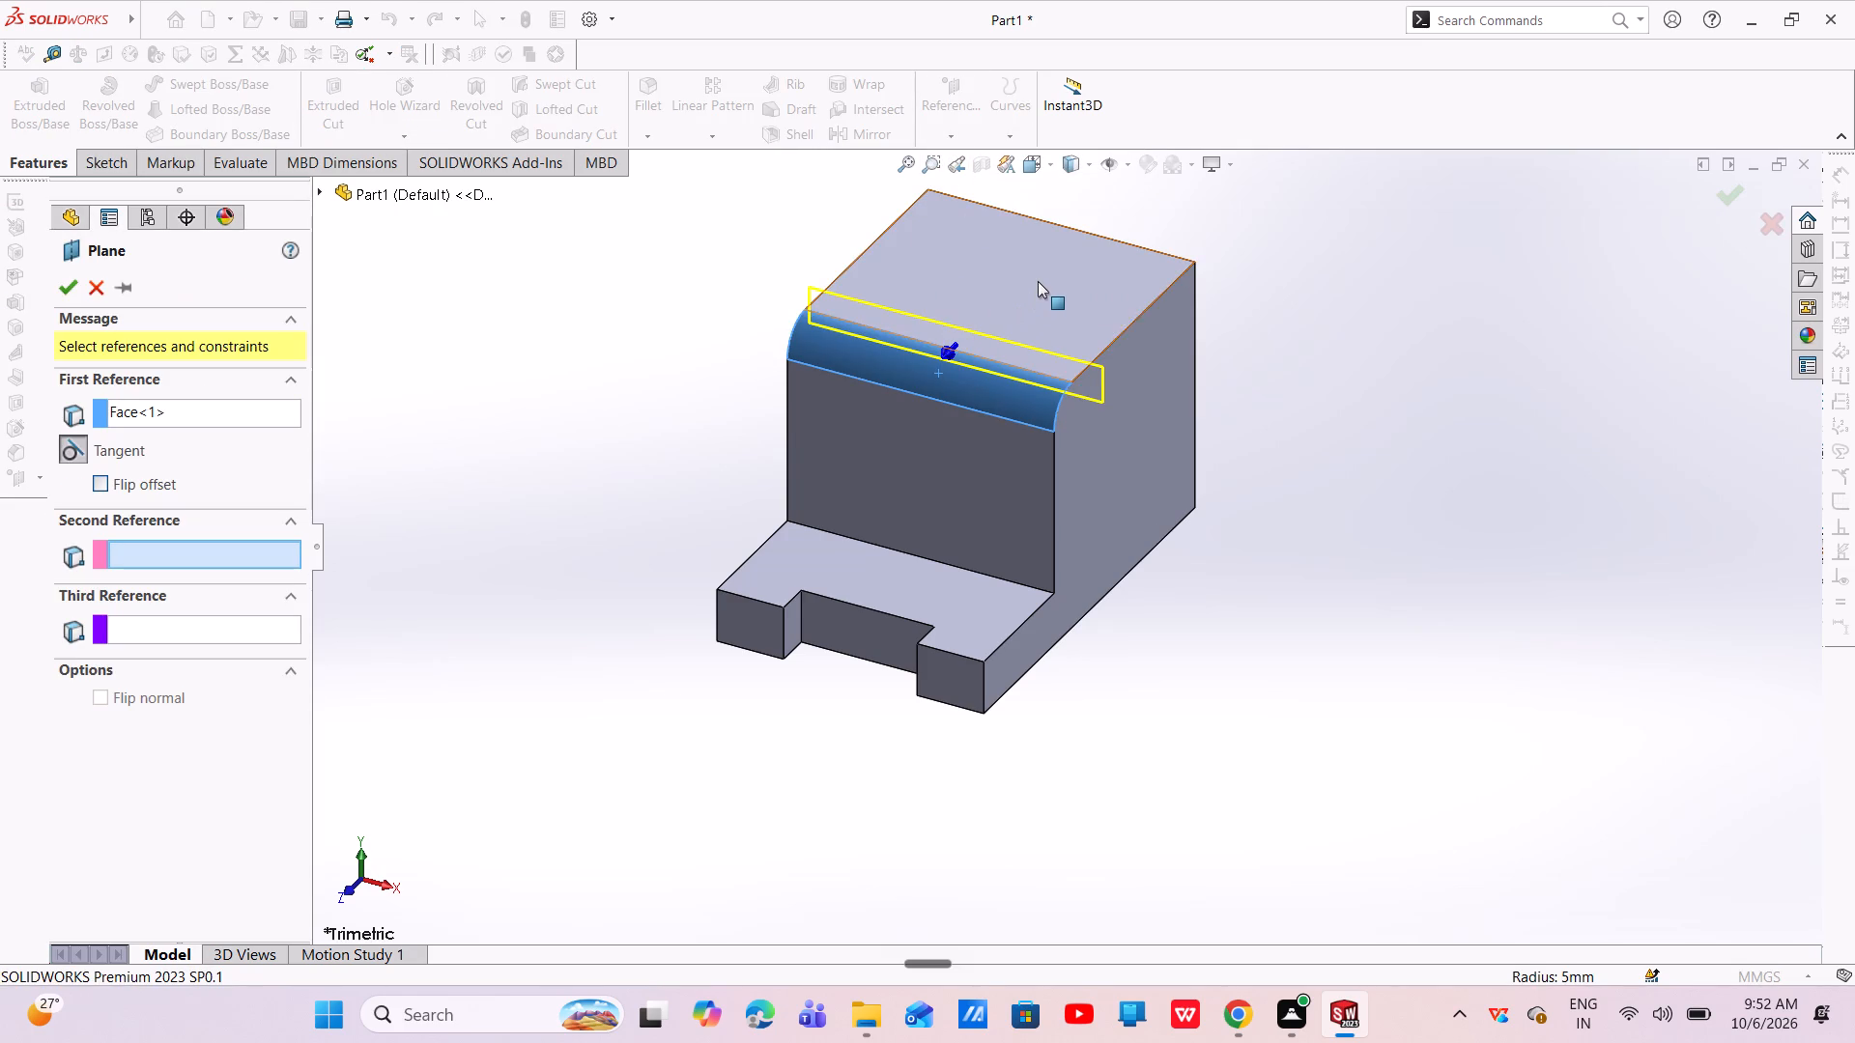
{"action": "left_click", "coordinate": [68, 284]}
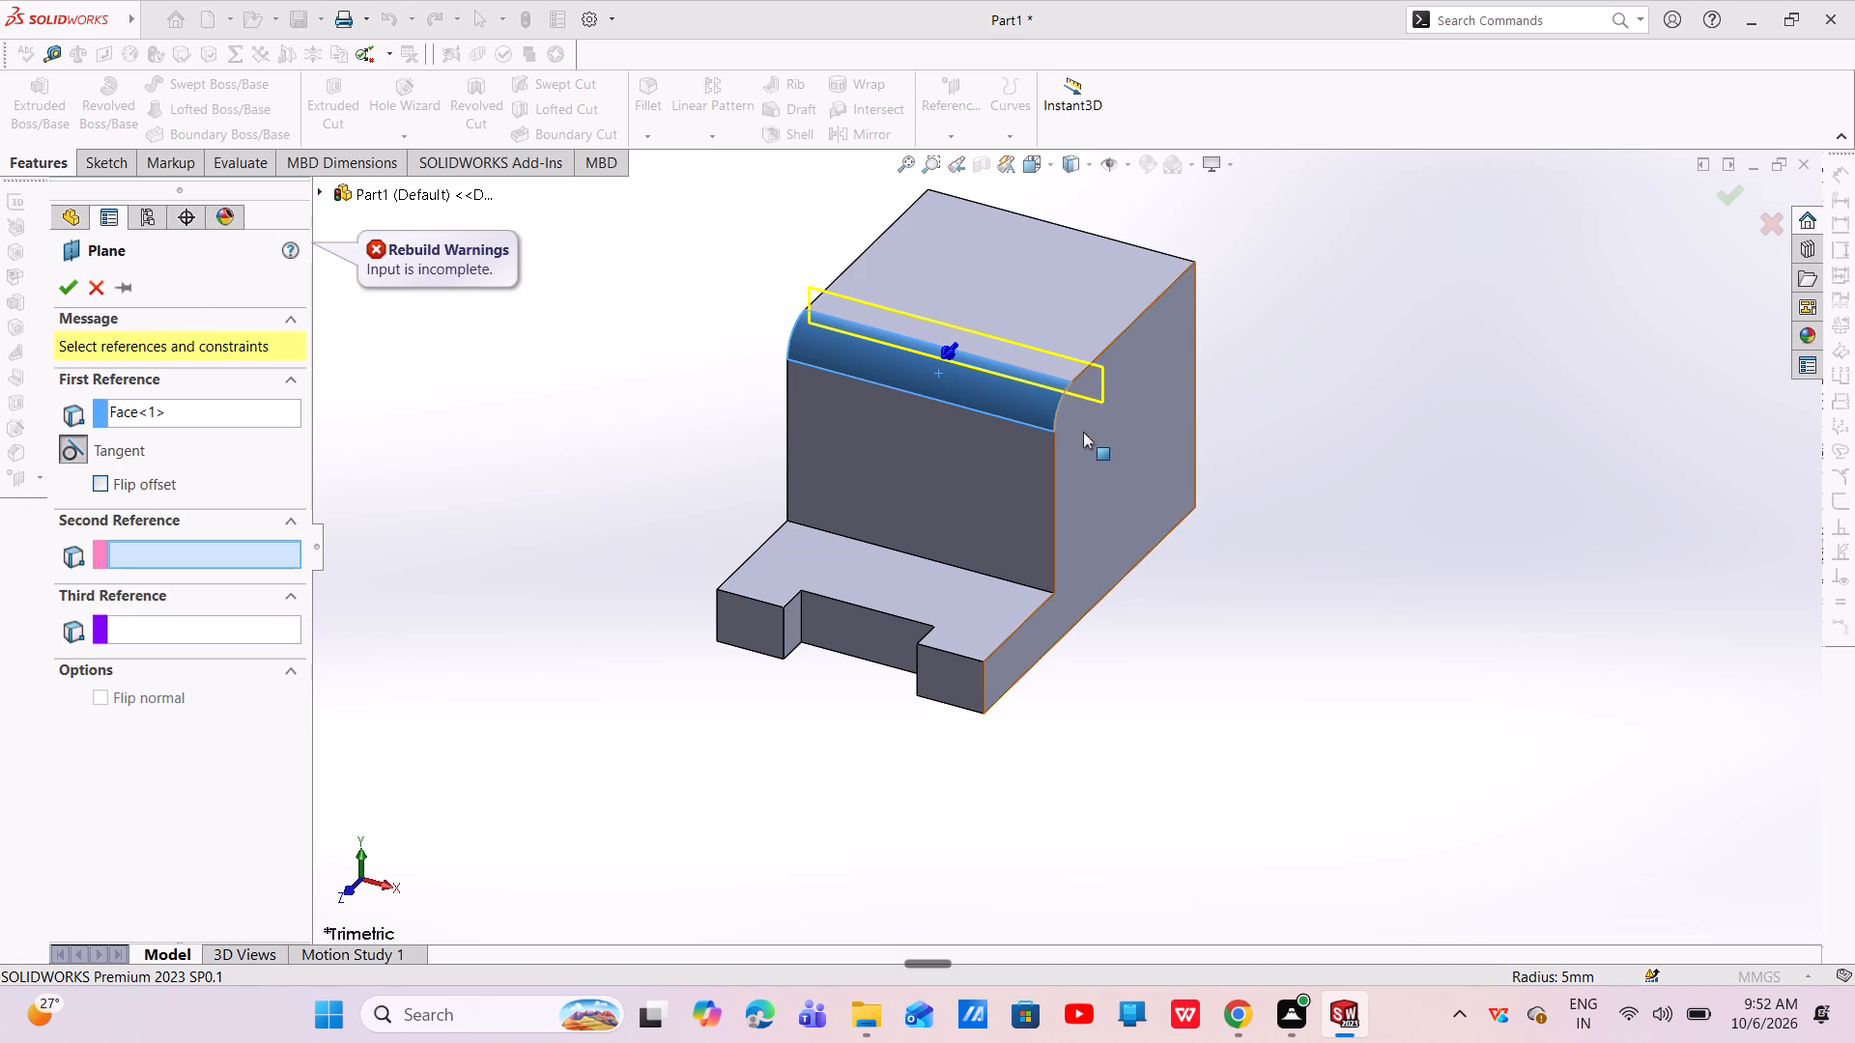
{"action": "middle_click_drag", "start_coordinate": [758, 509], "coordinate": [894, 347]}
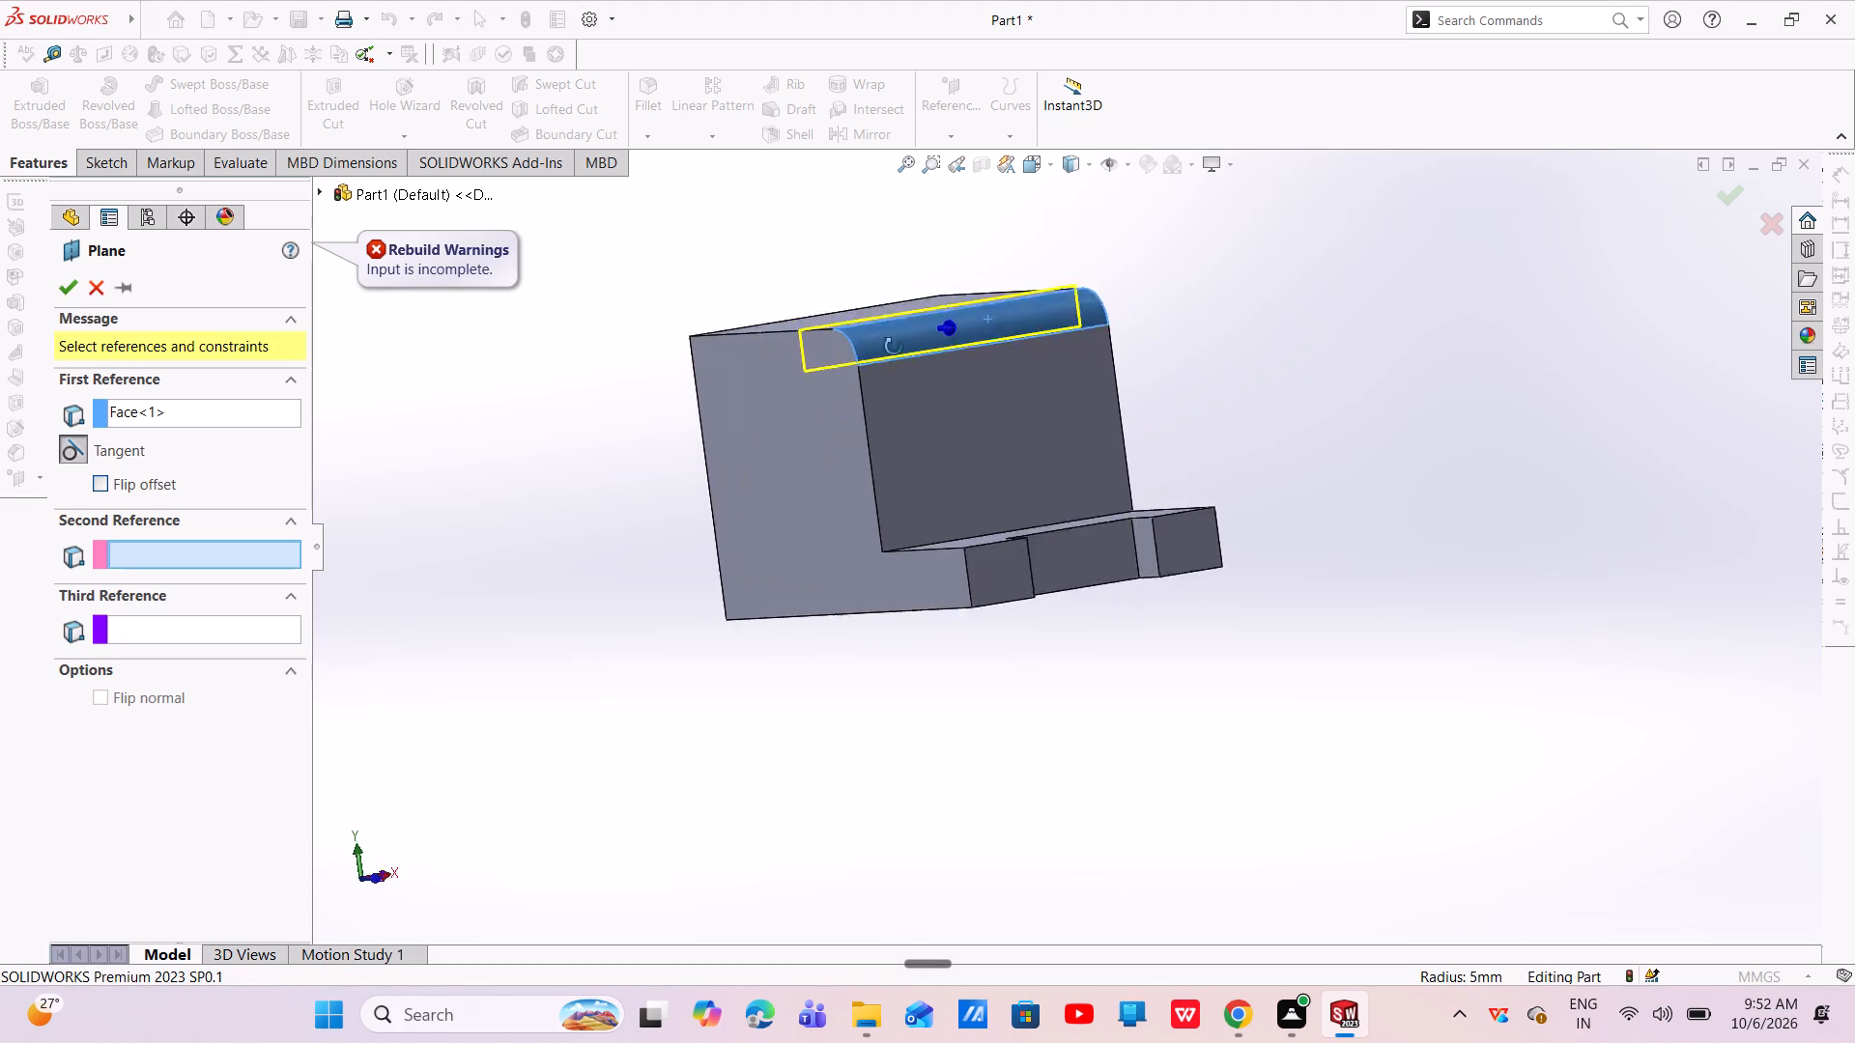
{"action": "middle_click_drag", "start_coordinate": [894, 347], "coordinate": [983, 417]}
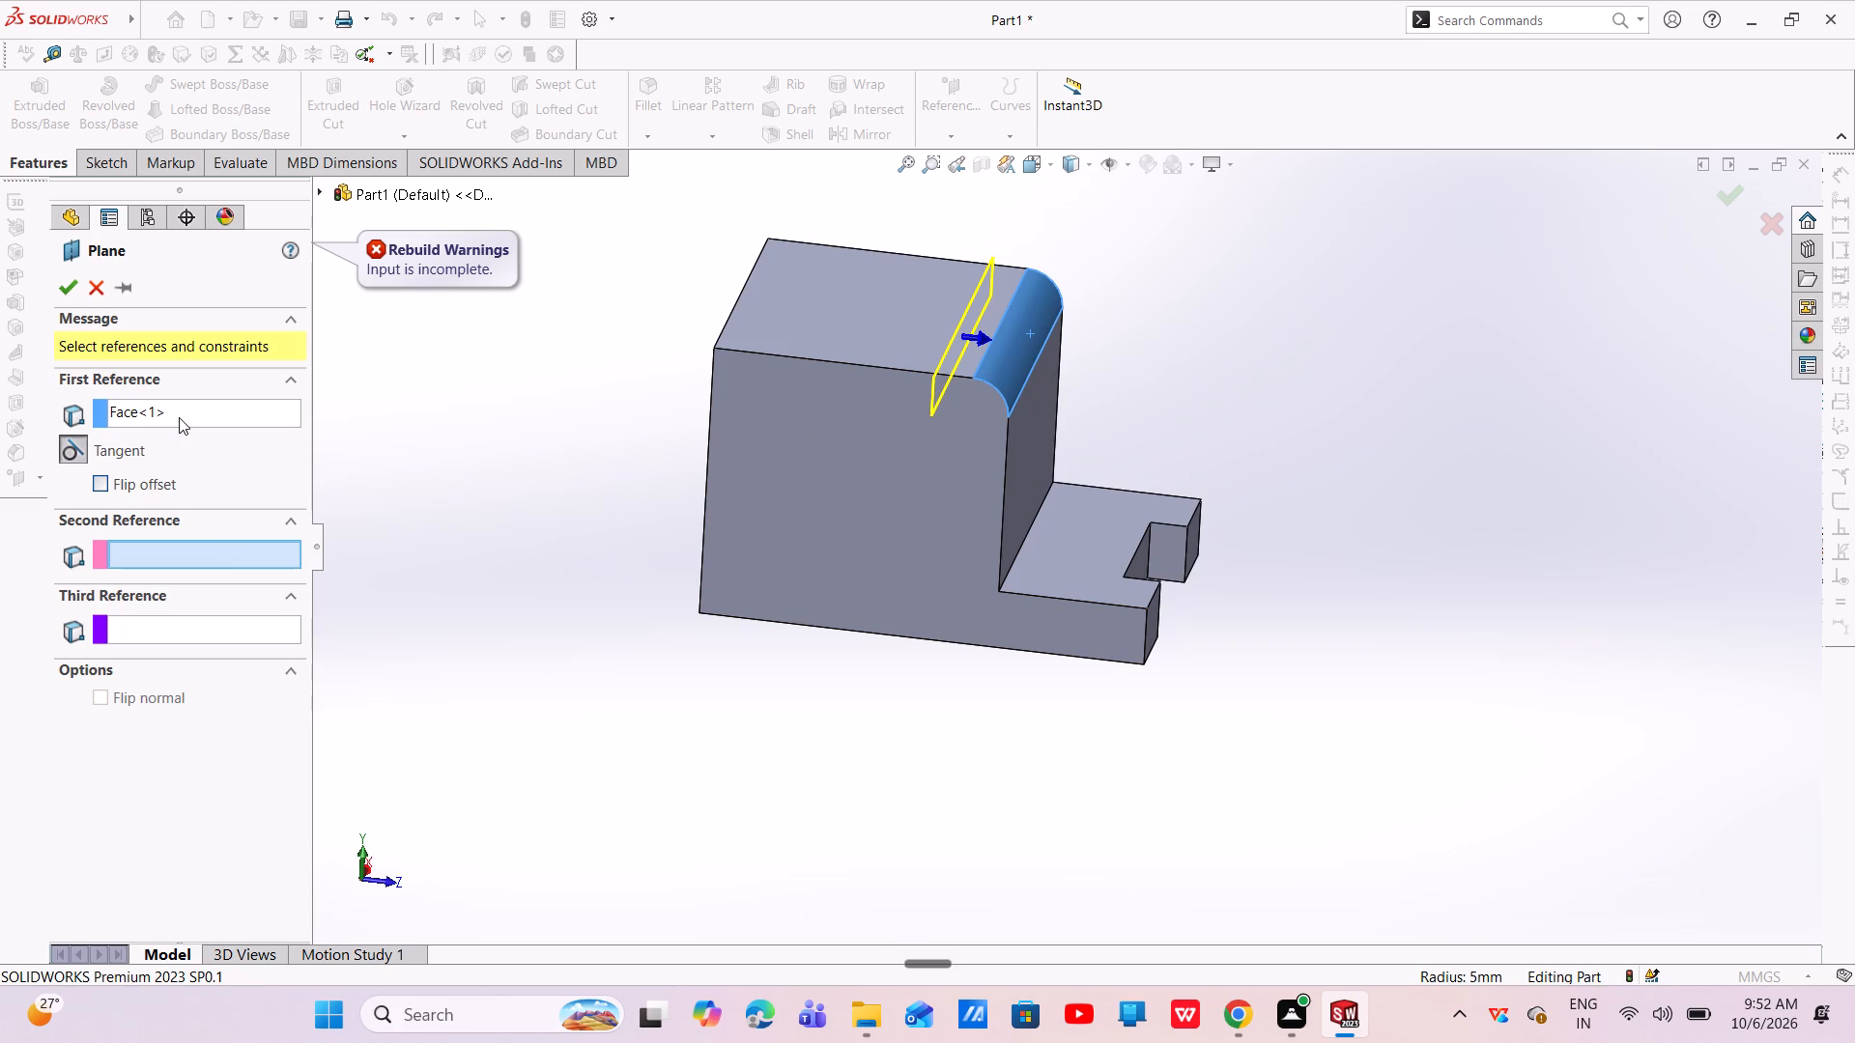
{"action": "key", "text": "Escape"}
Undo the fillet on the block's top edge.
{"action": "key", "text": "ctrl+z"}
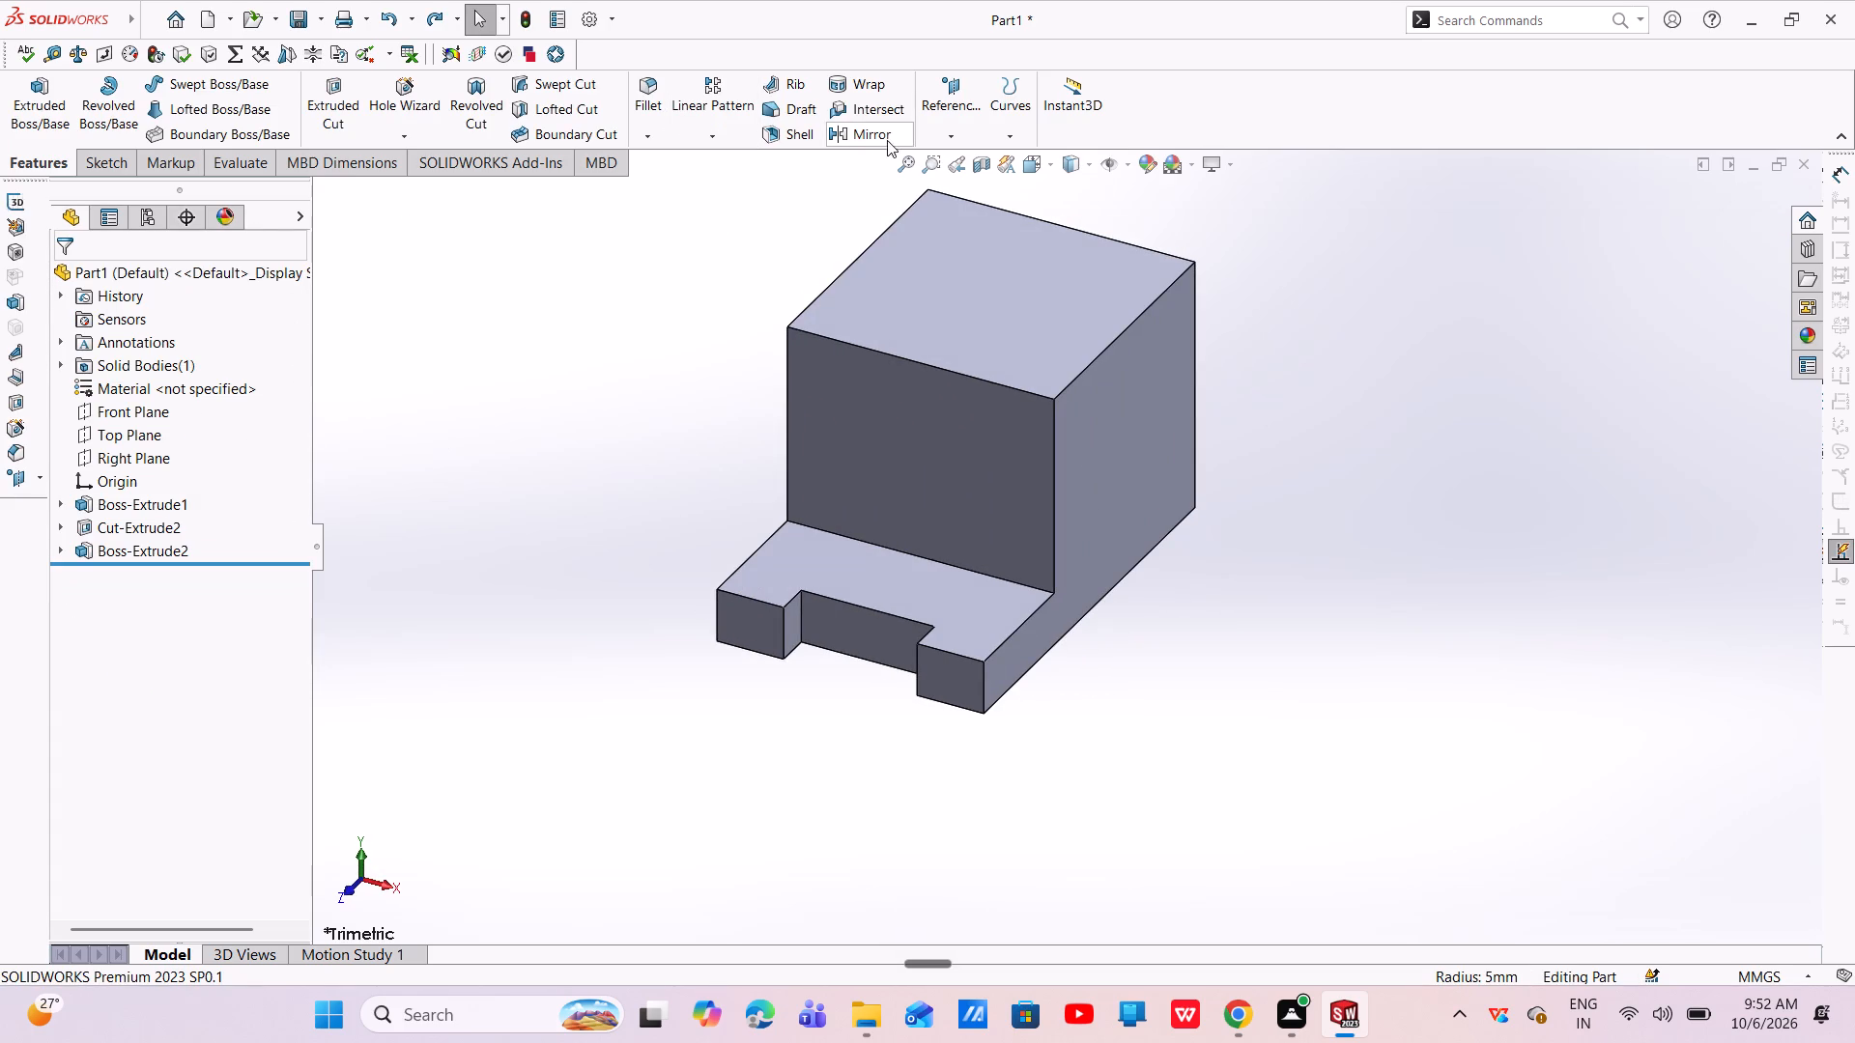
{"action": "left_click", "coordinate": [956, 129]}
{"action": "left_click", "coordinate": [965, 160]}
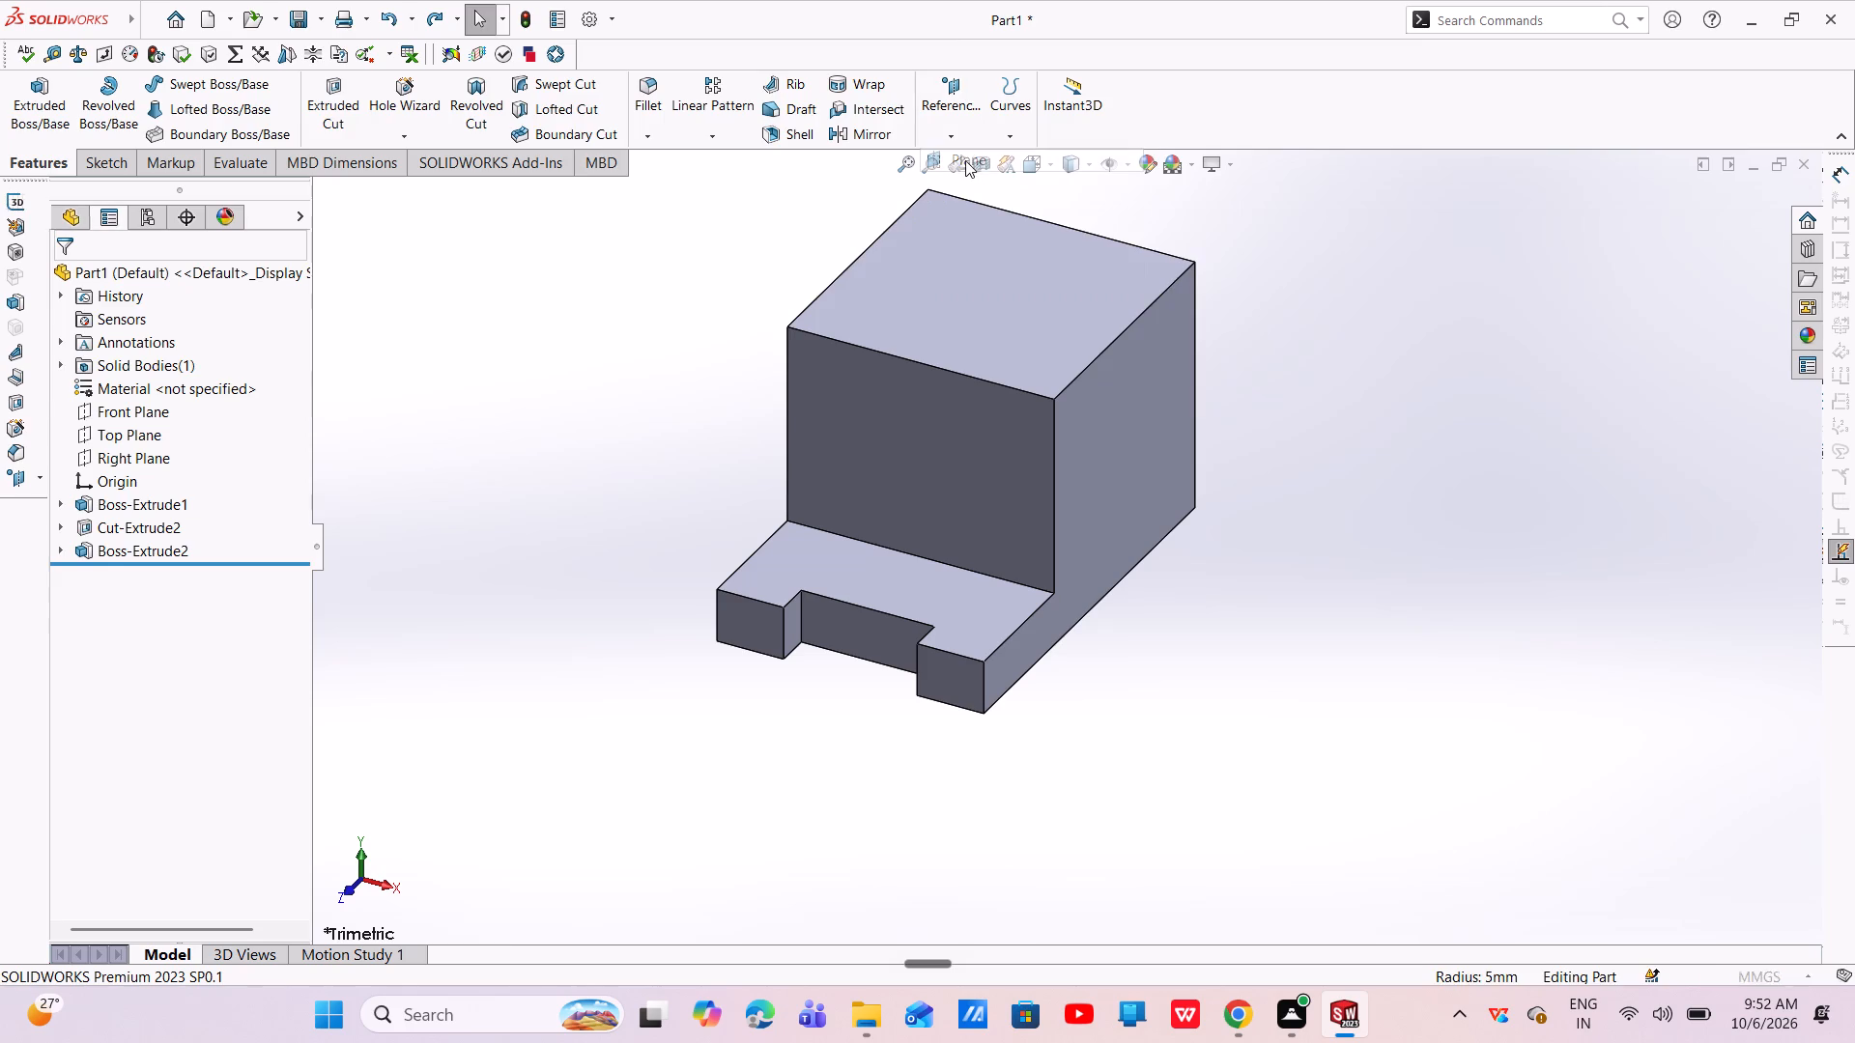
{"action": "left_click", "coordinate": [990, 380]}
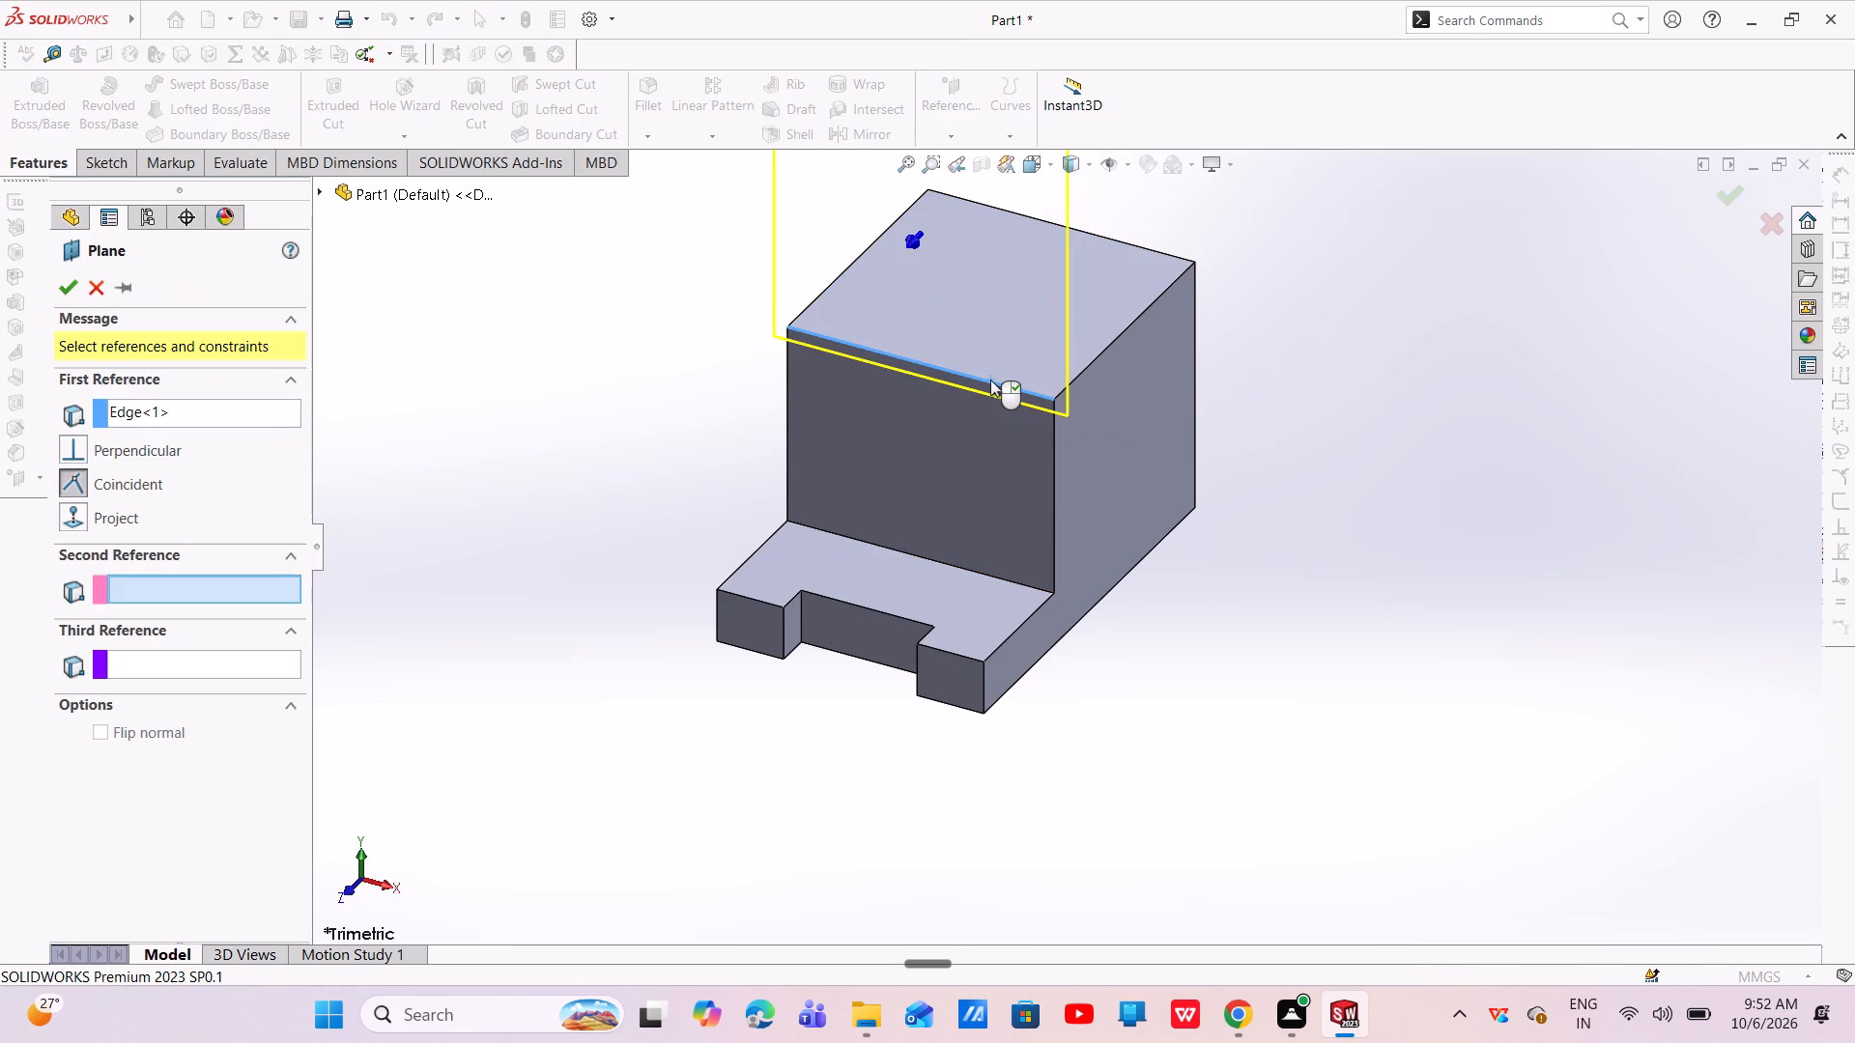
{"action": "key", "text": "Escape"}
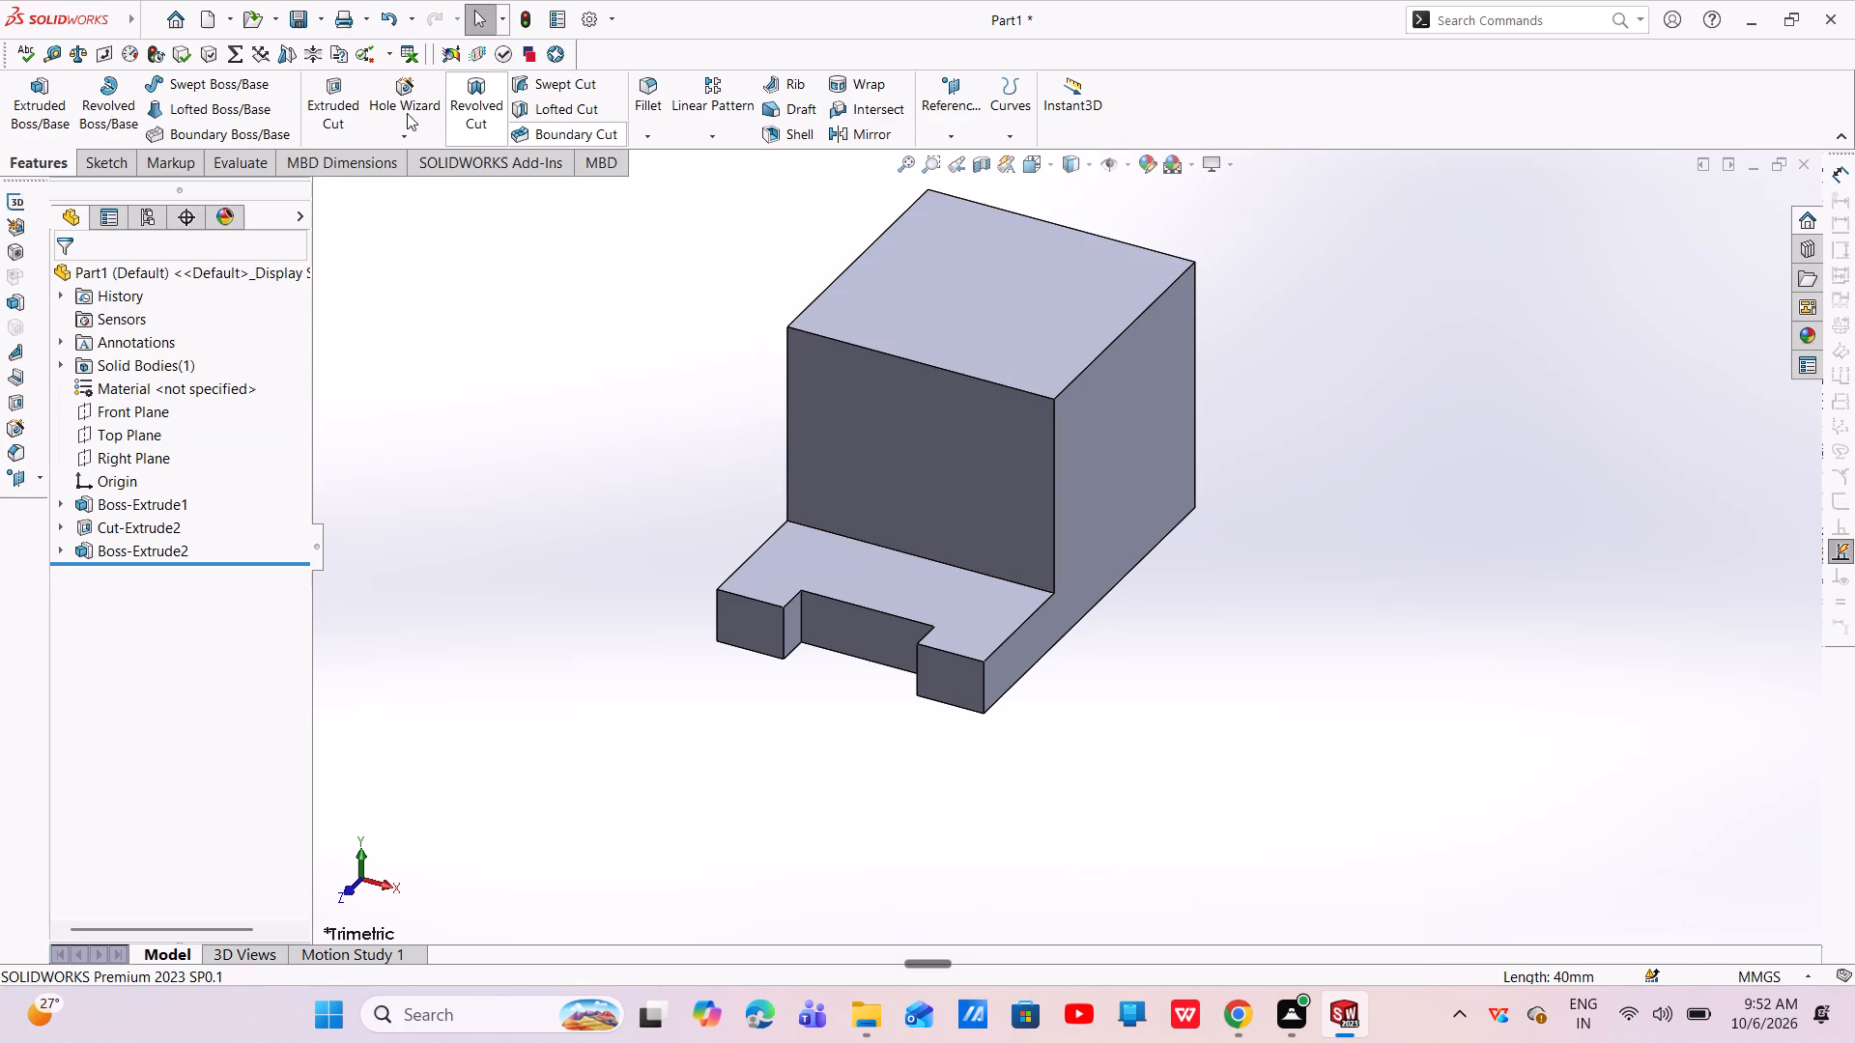
Chamfer the block's top edge above the exposed part of the base plate with a 10 mm distance at 45 degrees.
{"action": "left_click", "coordinate": [653, 137]}
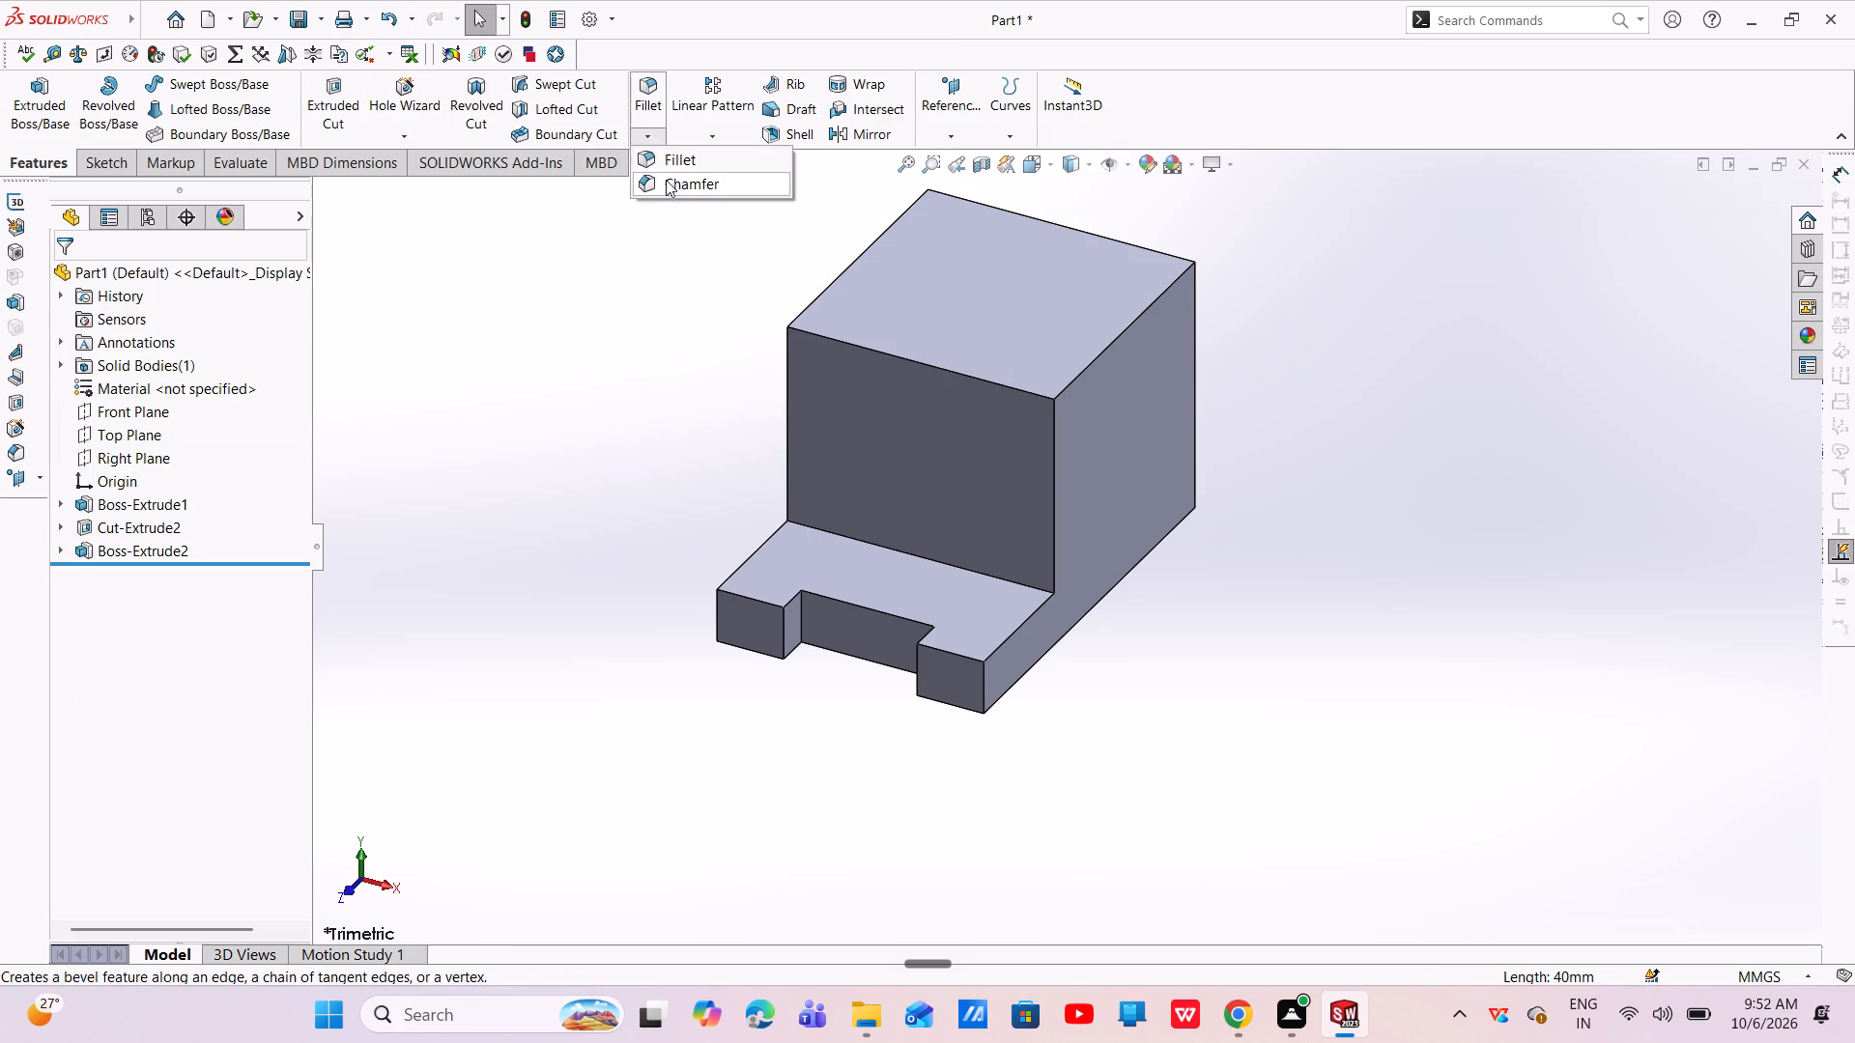
{"action": "left_click", "coordinate": [667, 185]}
{"action": "left_click", "coordinate": [894, 355]}
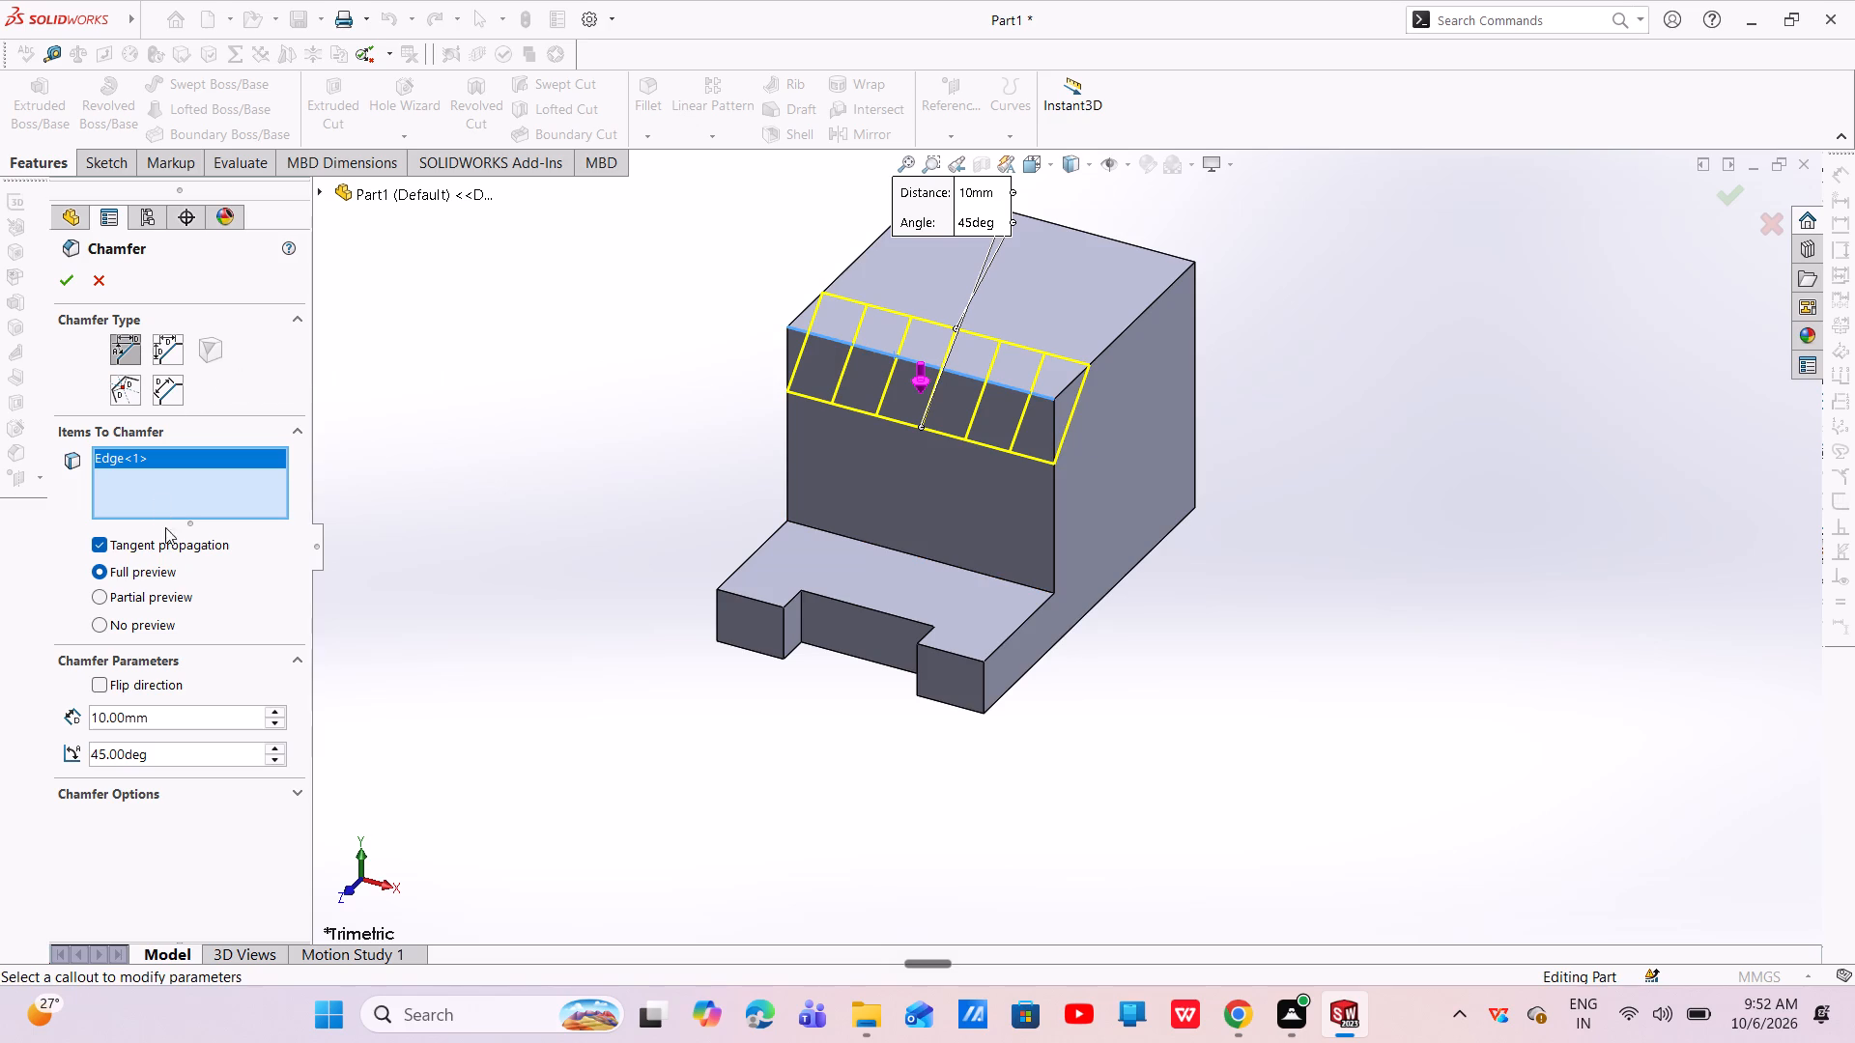
{"action": "left_click_drag", "start_coordinate": [168, 730], "coordinate": [113, 720]}
{"action": "left_click_drag", "start_coordinate": [150, 713], "coordinate": [69, 708]}
{"action": "key", "text": "BackSpace"}
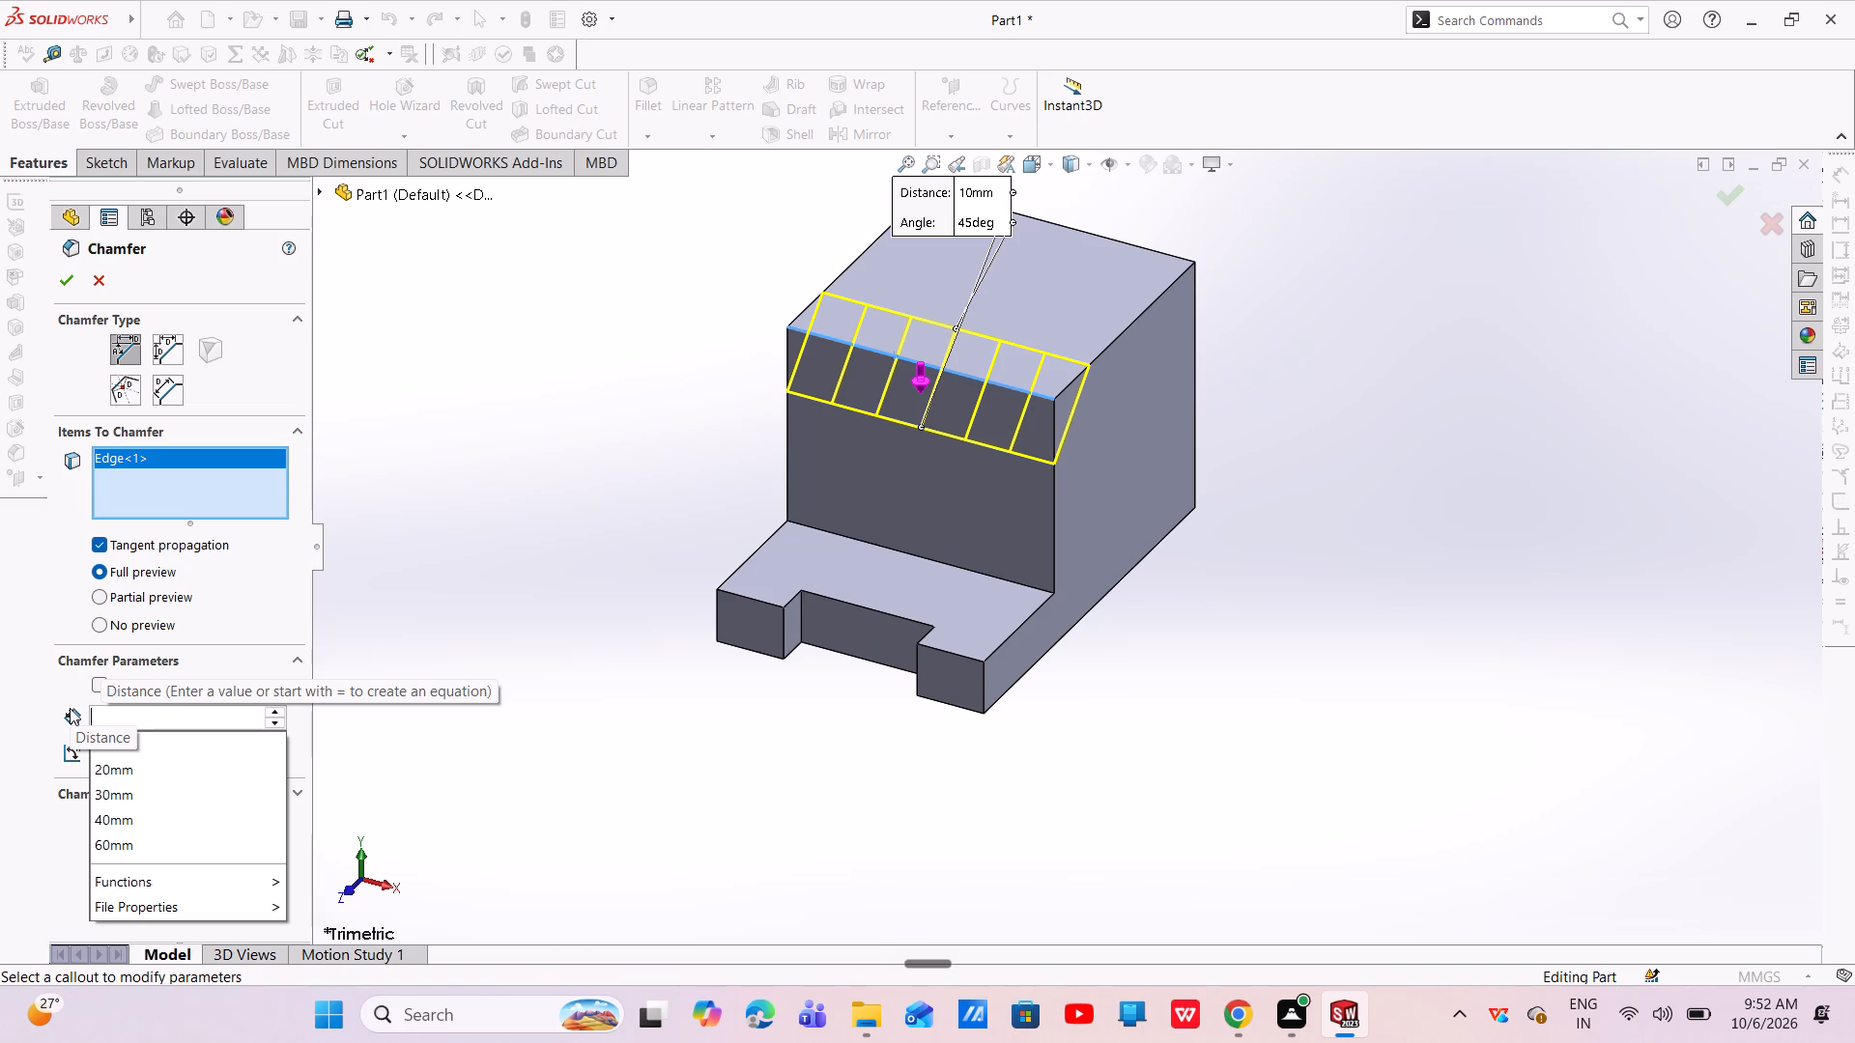
{"action": "type", "text": "10"}
{"action": "key", "text": "Return"}
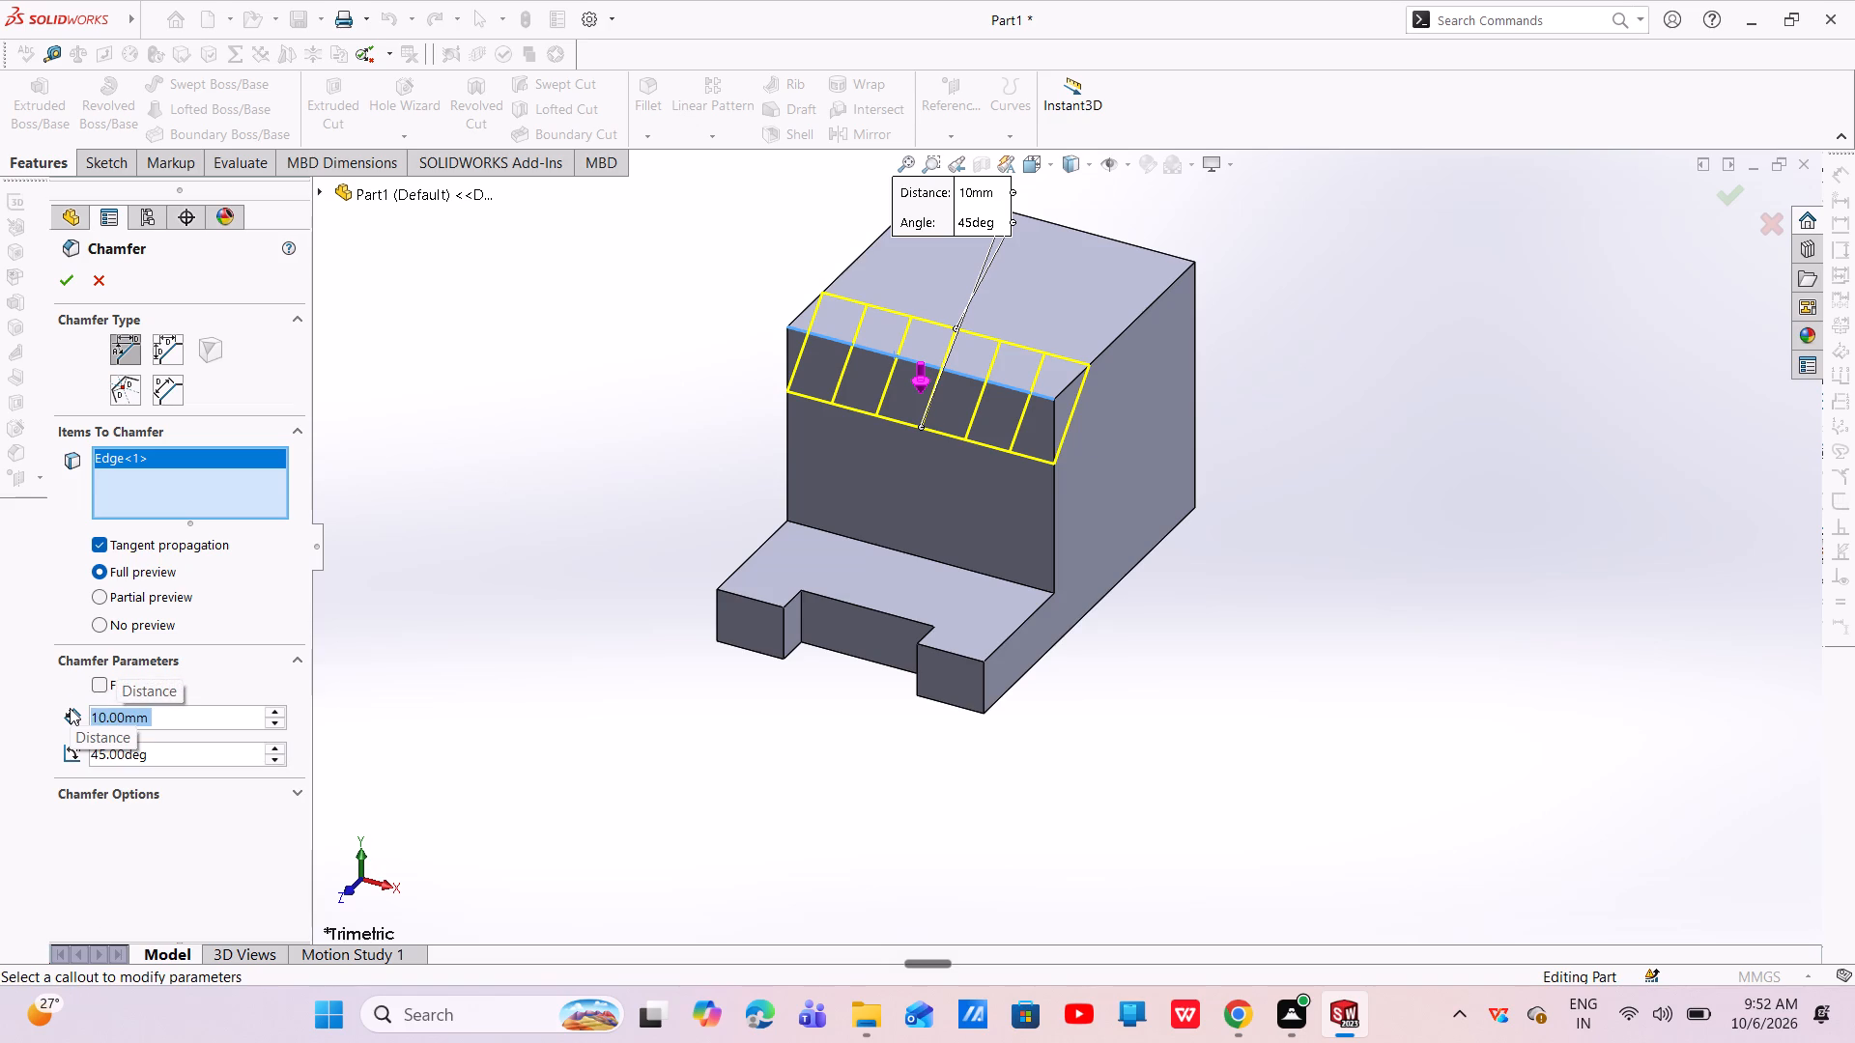
{"action": "left_click", "coordinate": [73, 275]}
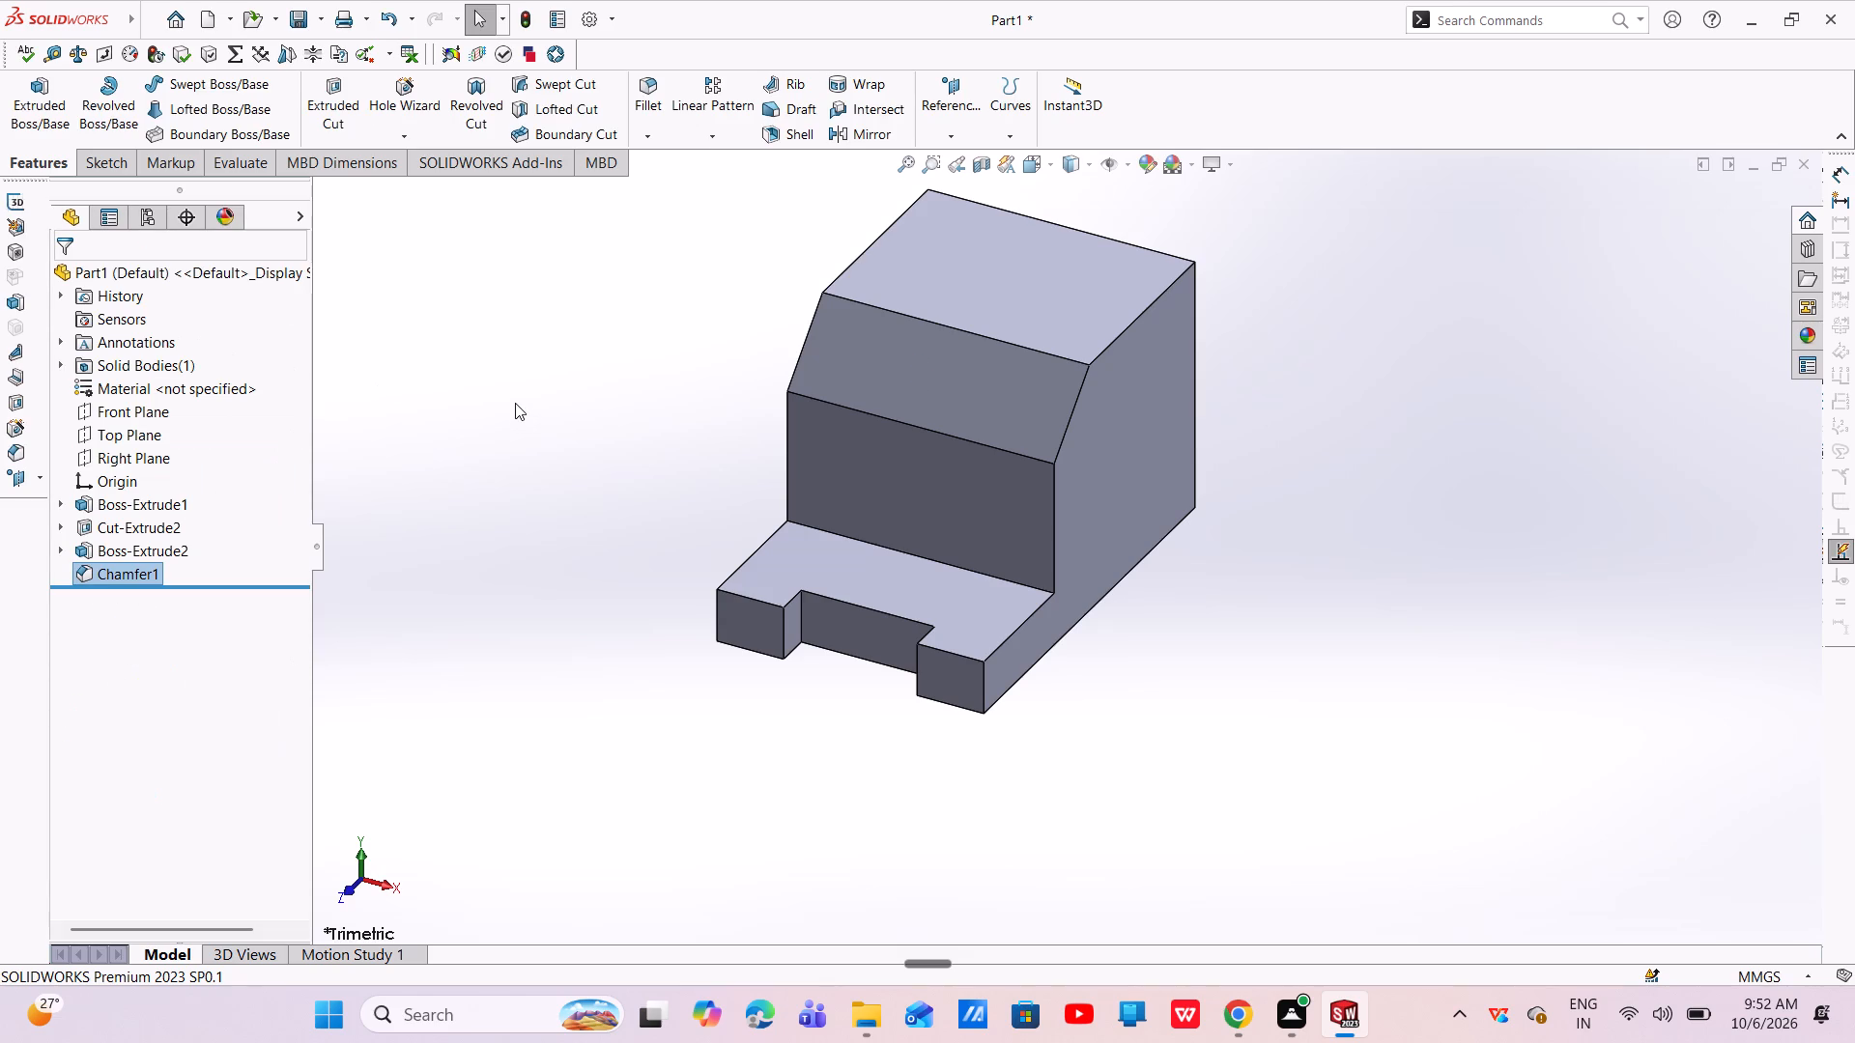
Create a reference plane offset 10 mm from the chamfer face.
{"action": "left_click", "coordinate": [955, 136]}
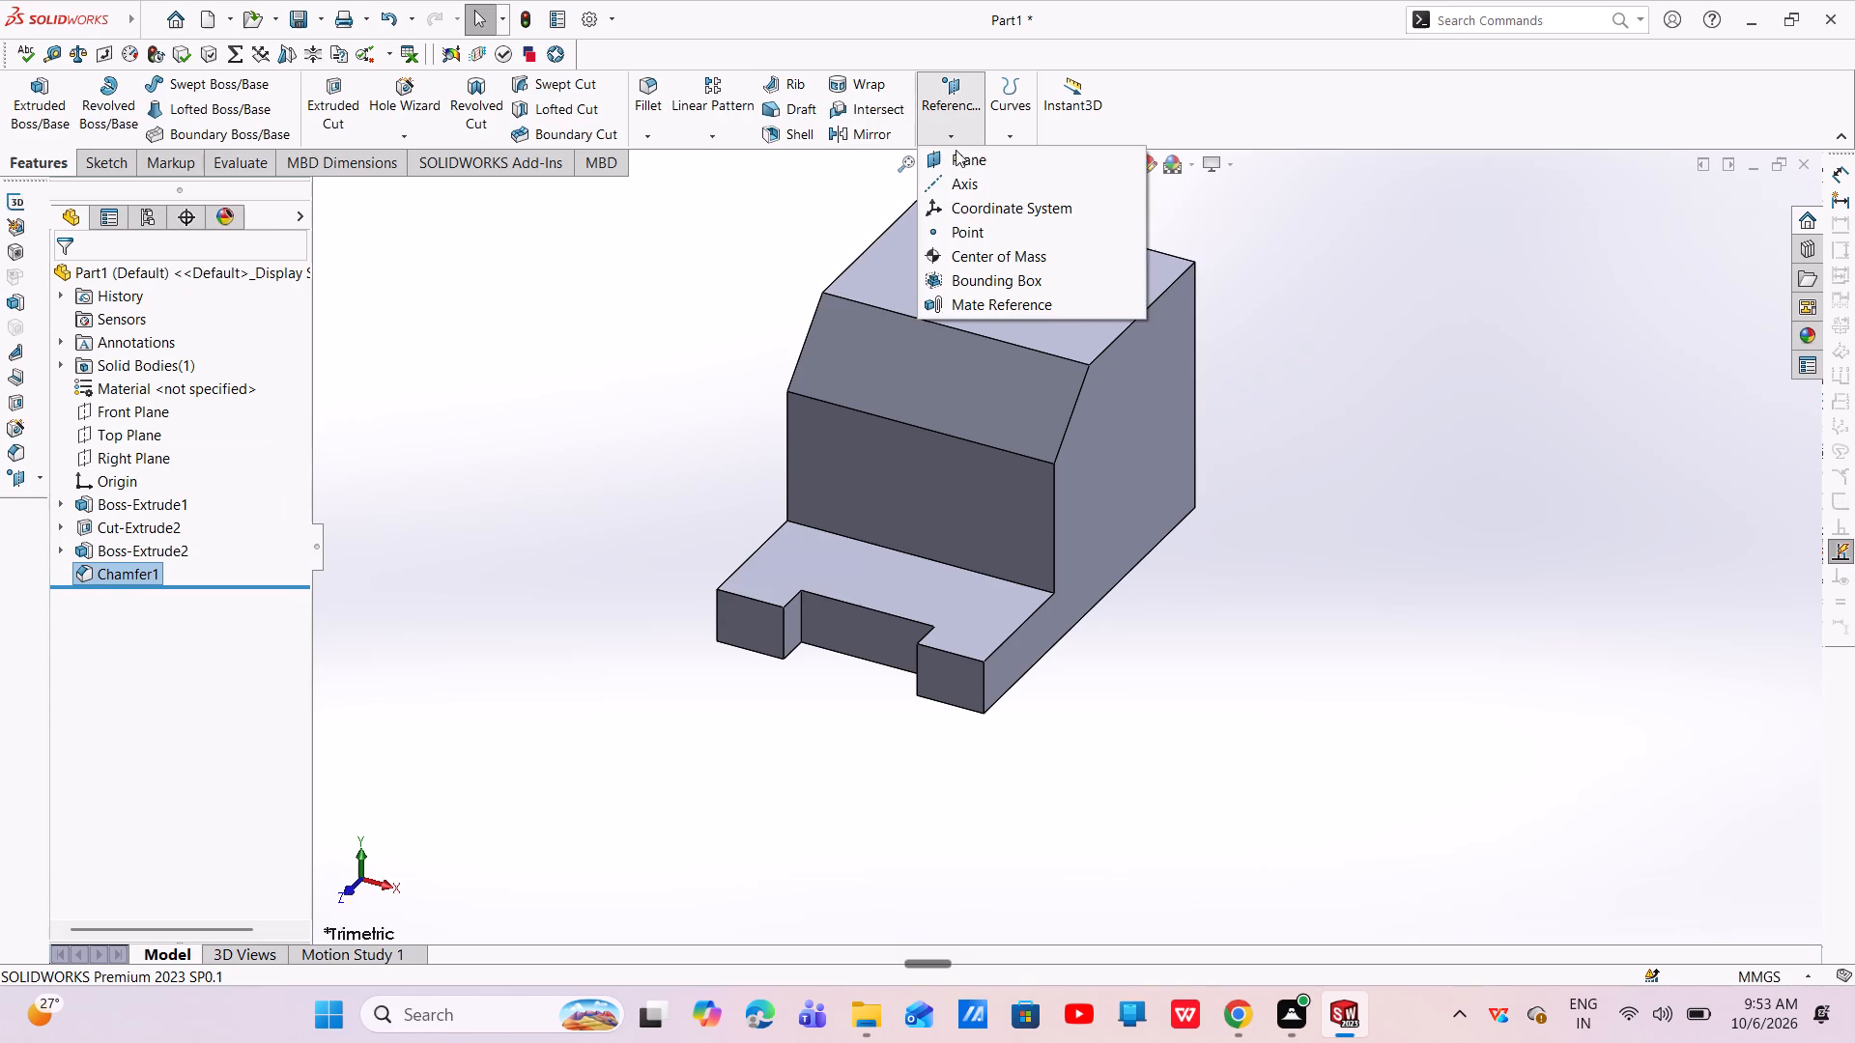
{"action": "left_click", "coordinate": [957, 154]}
{"action": "left_click", "coordinate": [1001, 403]}
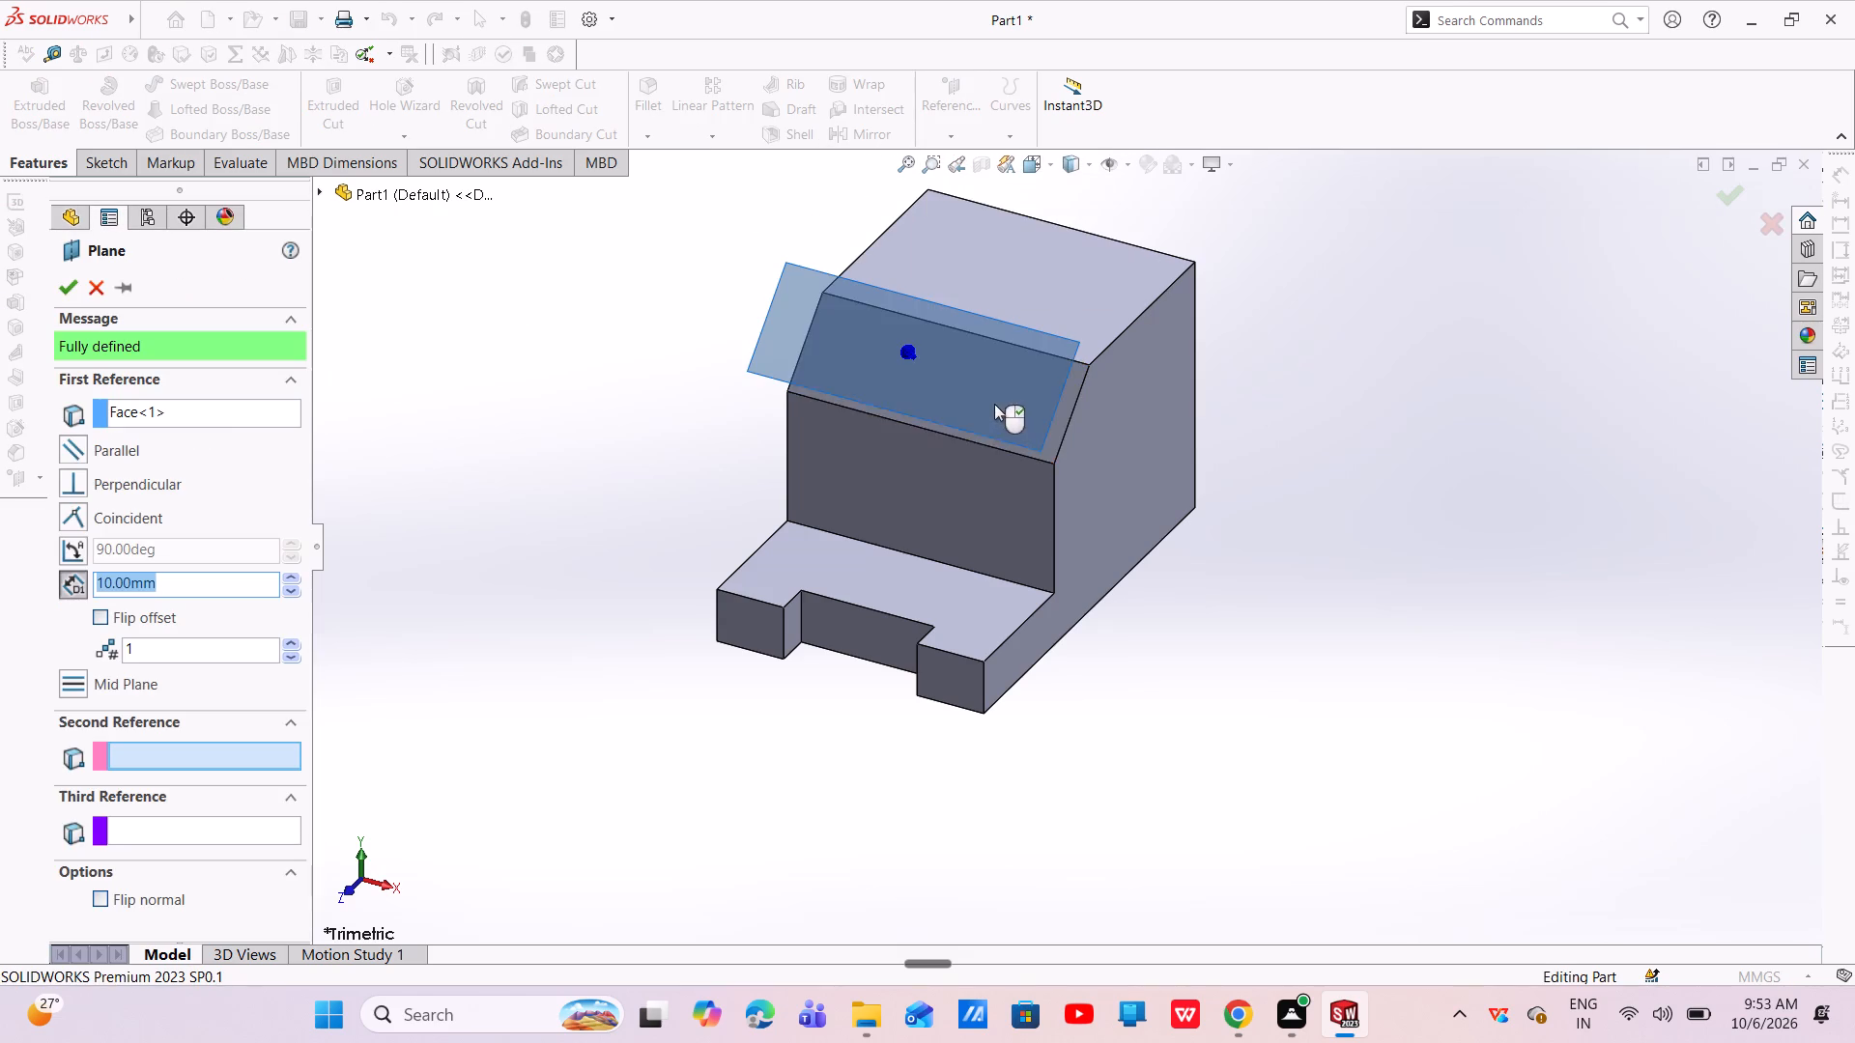
{"action": "left_click", "coordinate": [72, 288]}
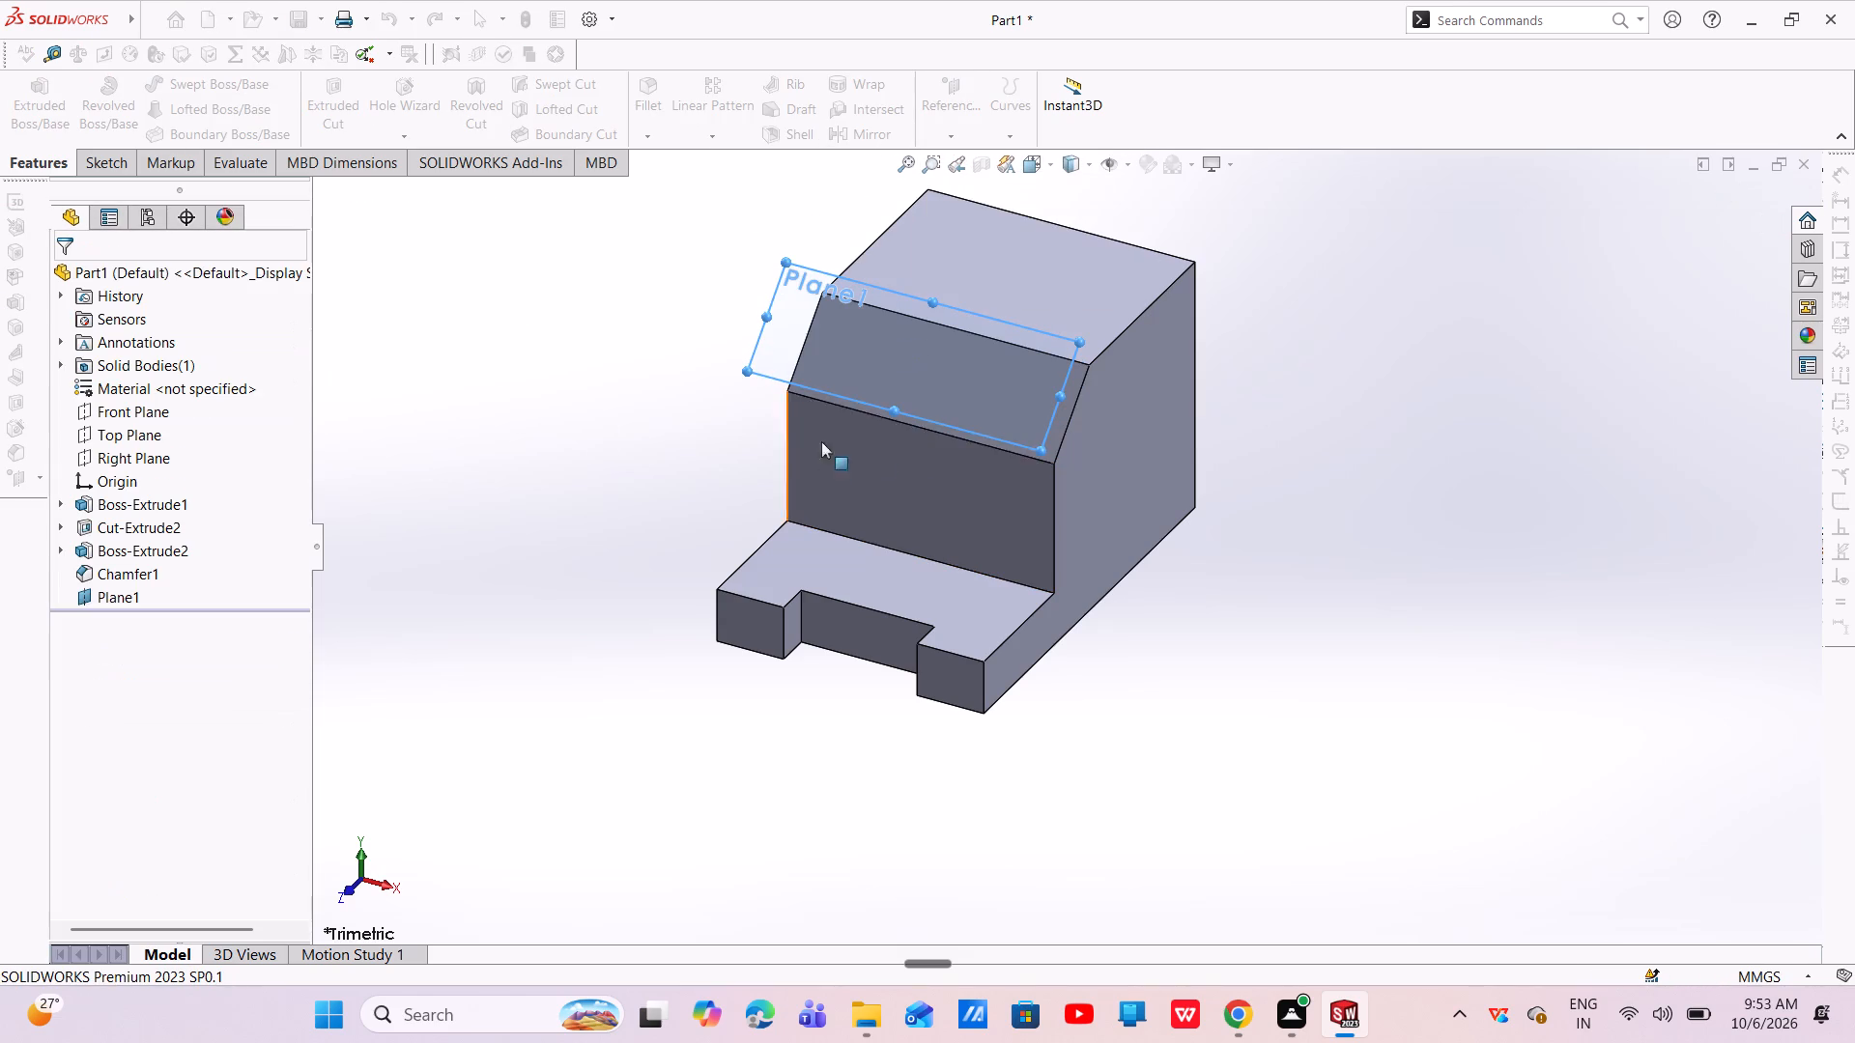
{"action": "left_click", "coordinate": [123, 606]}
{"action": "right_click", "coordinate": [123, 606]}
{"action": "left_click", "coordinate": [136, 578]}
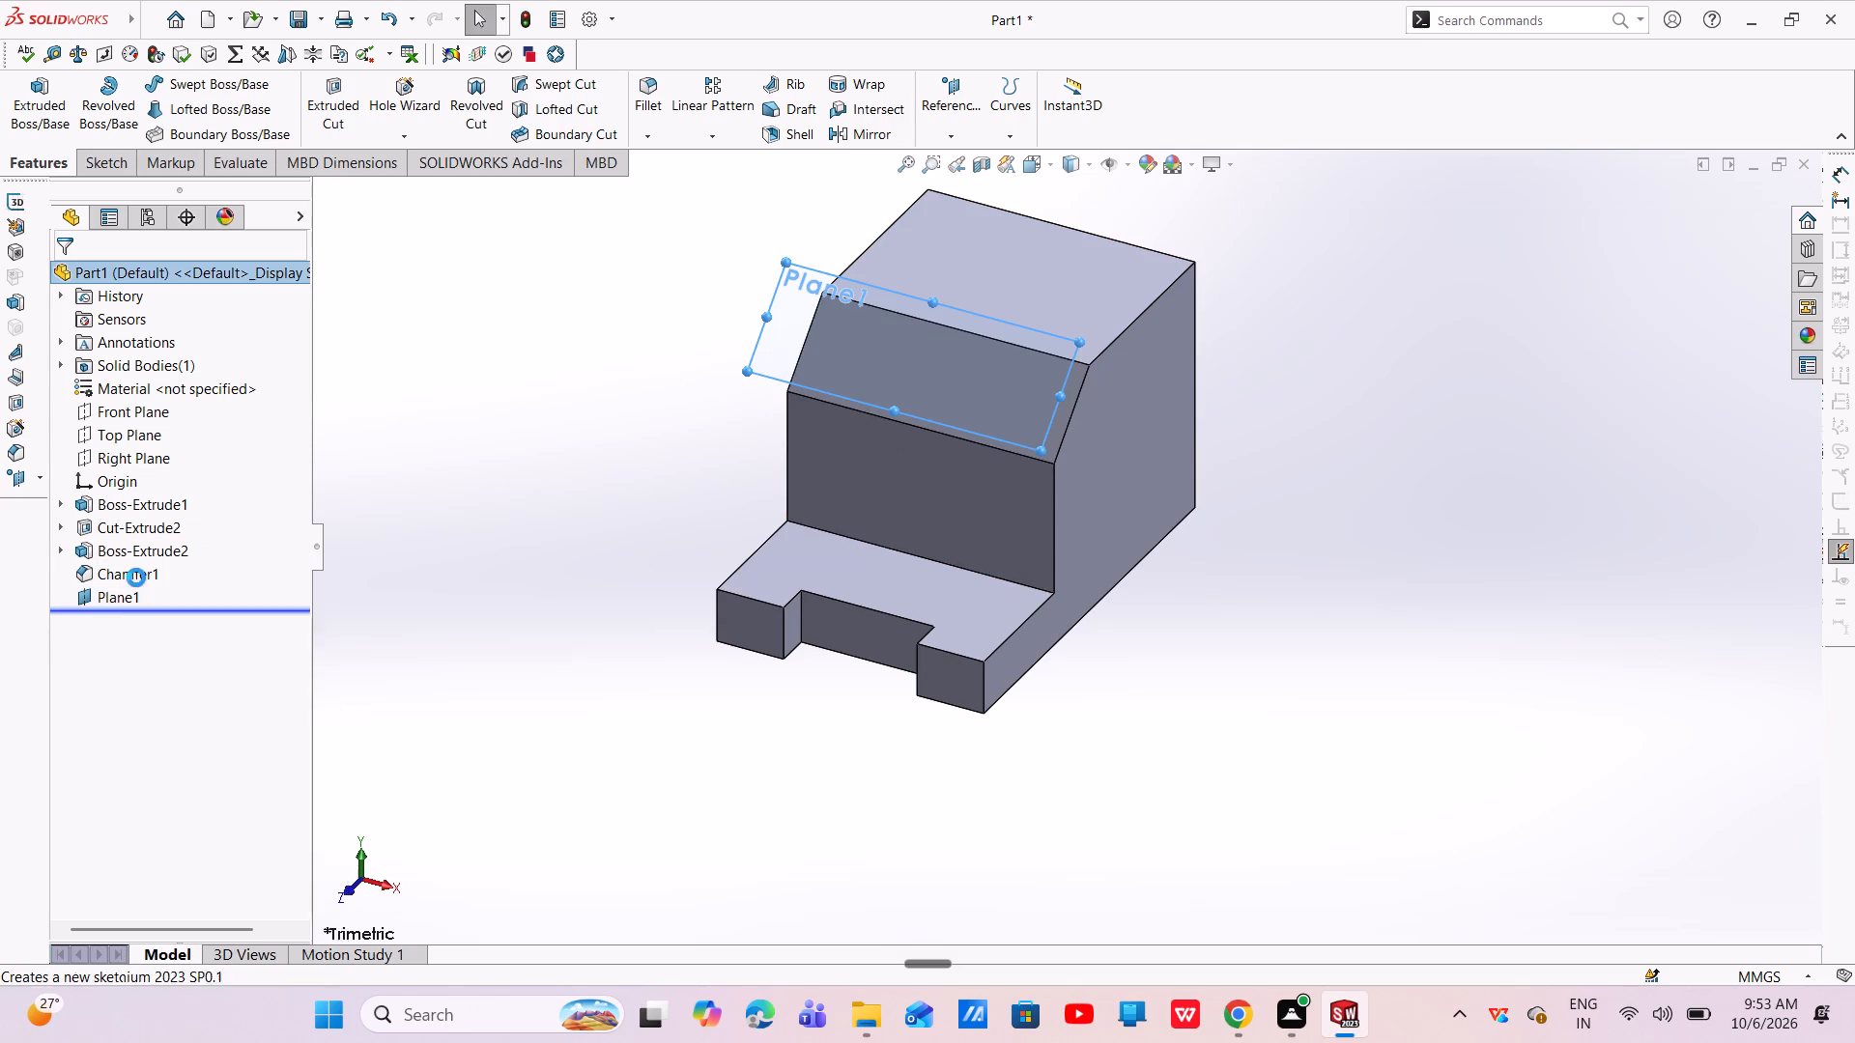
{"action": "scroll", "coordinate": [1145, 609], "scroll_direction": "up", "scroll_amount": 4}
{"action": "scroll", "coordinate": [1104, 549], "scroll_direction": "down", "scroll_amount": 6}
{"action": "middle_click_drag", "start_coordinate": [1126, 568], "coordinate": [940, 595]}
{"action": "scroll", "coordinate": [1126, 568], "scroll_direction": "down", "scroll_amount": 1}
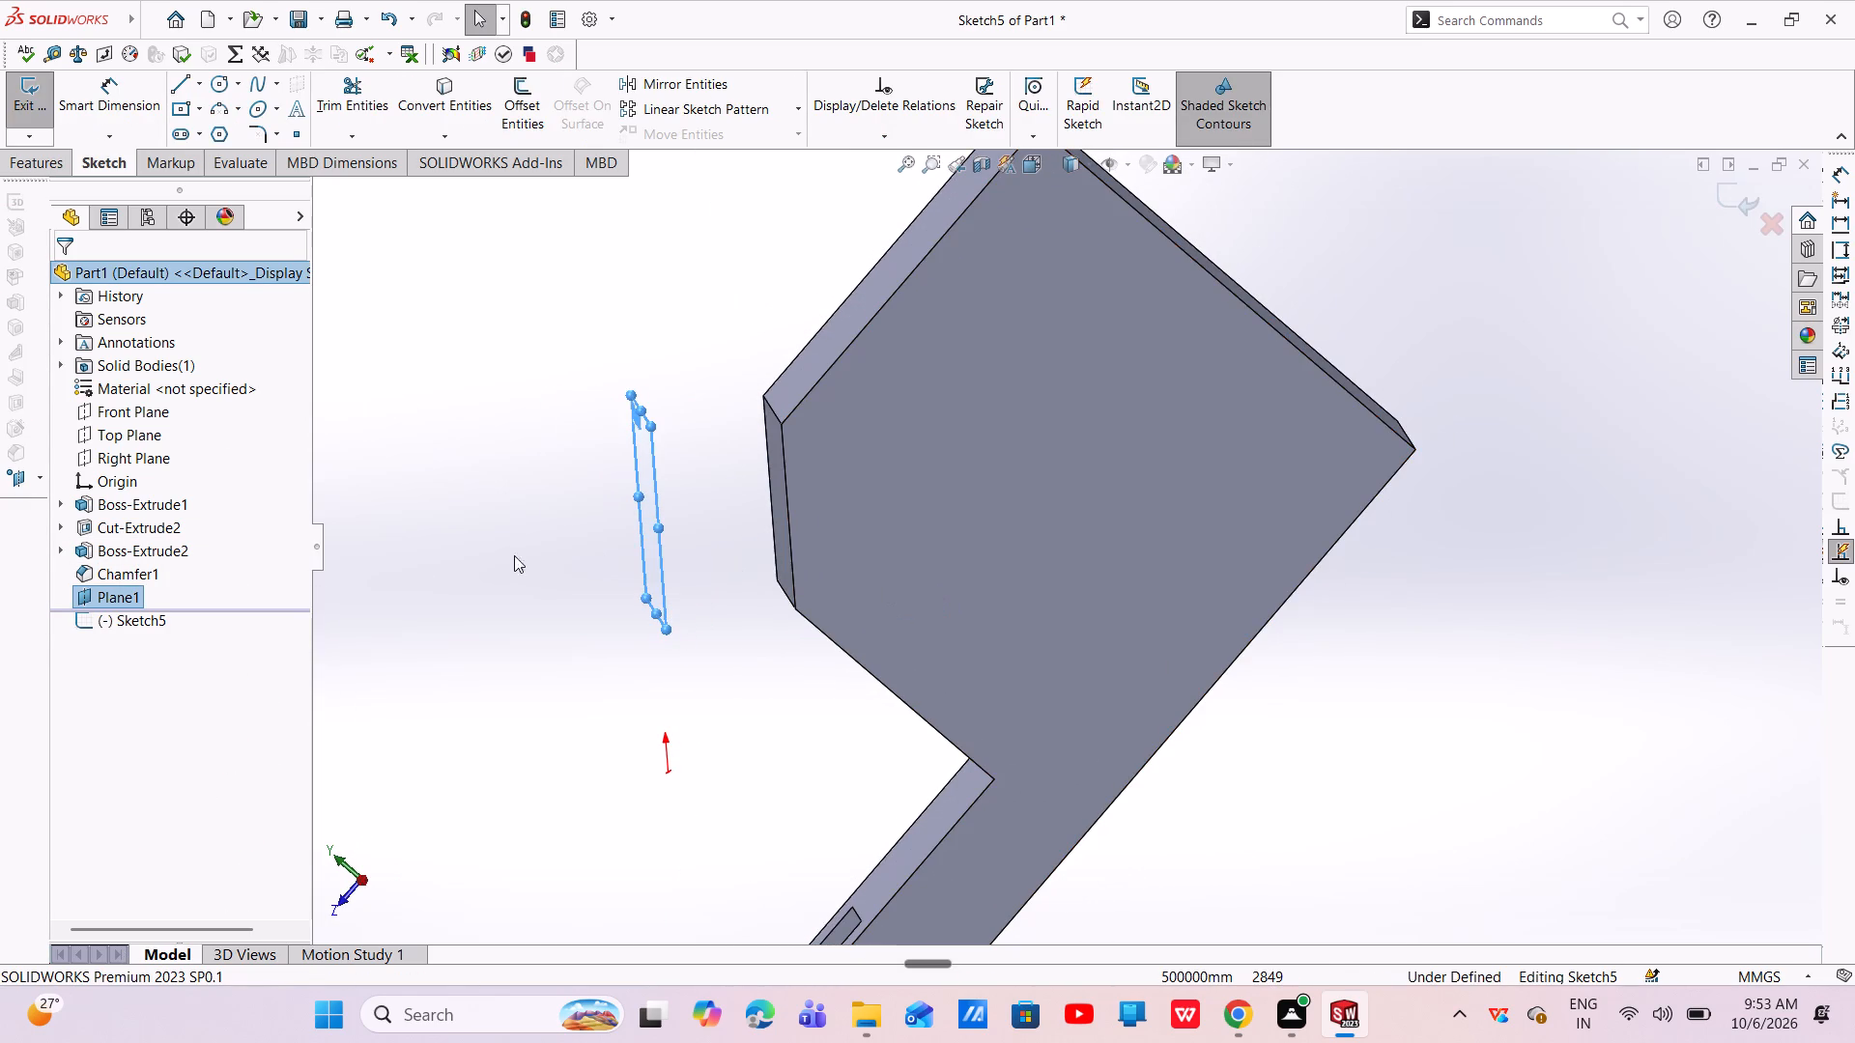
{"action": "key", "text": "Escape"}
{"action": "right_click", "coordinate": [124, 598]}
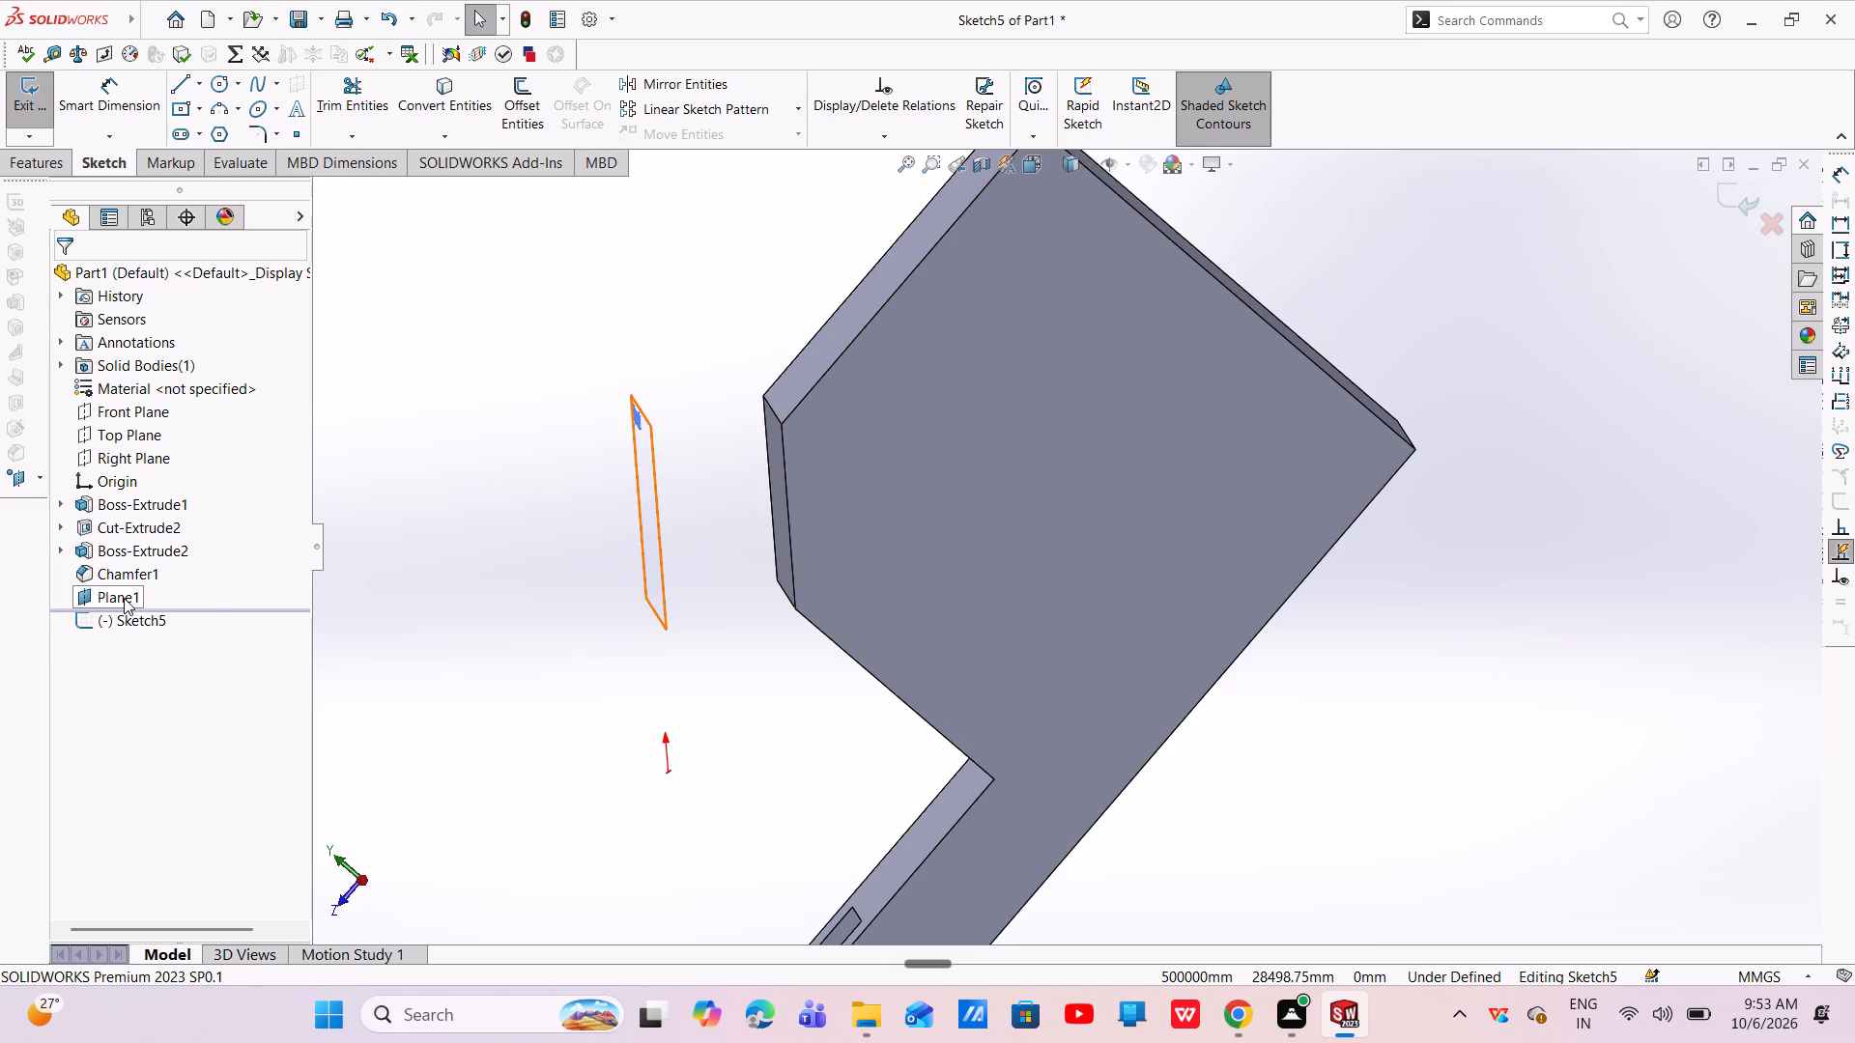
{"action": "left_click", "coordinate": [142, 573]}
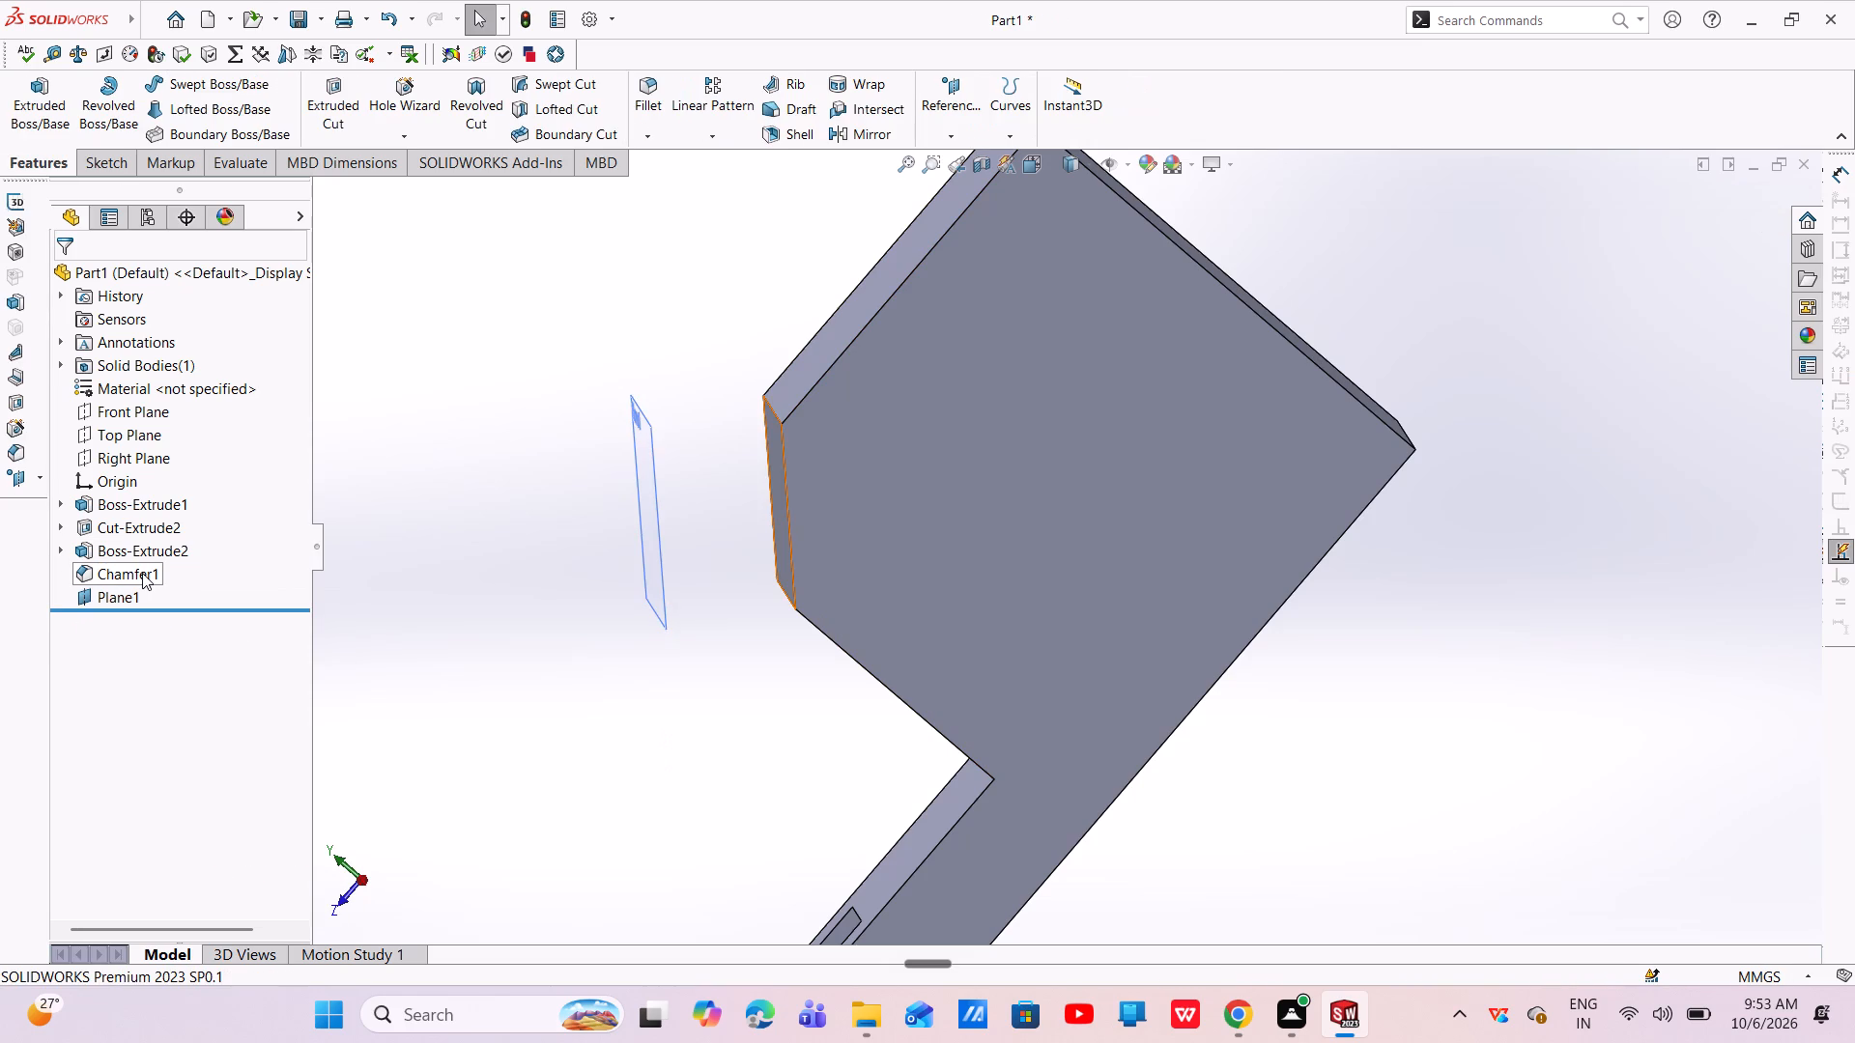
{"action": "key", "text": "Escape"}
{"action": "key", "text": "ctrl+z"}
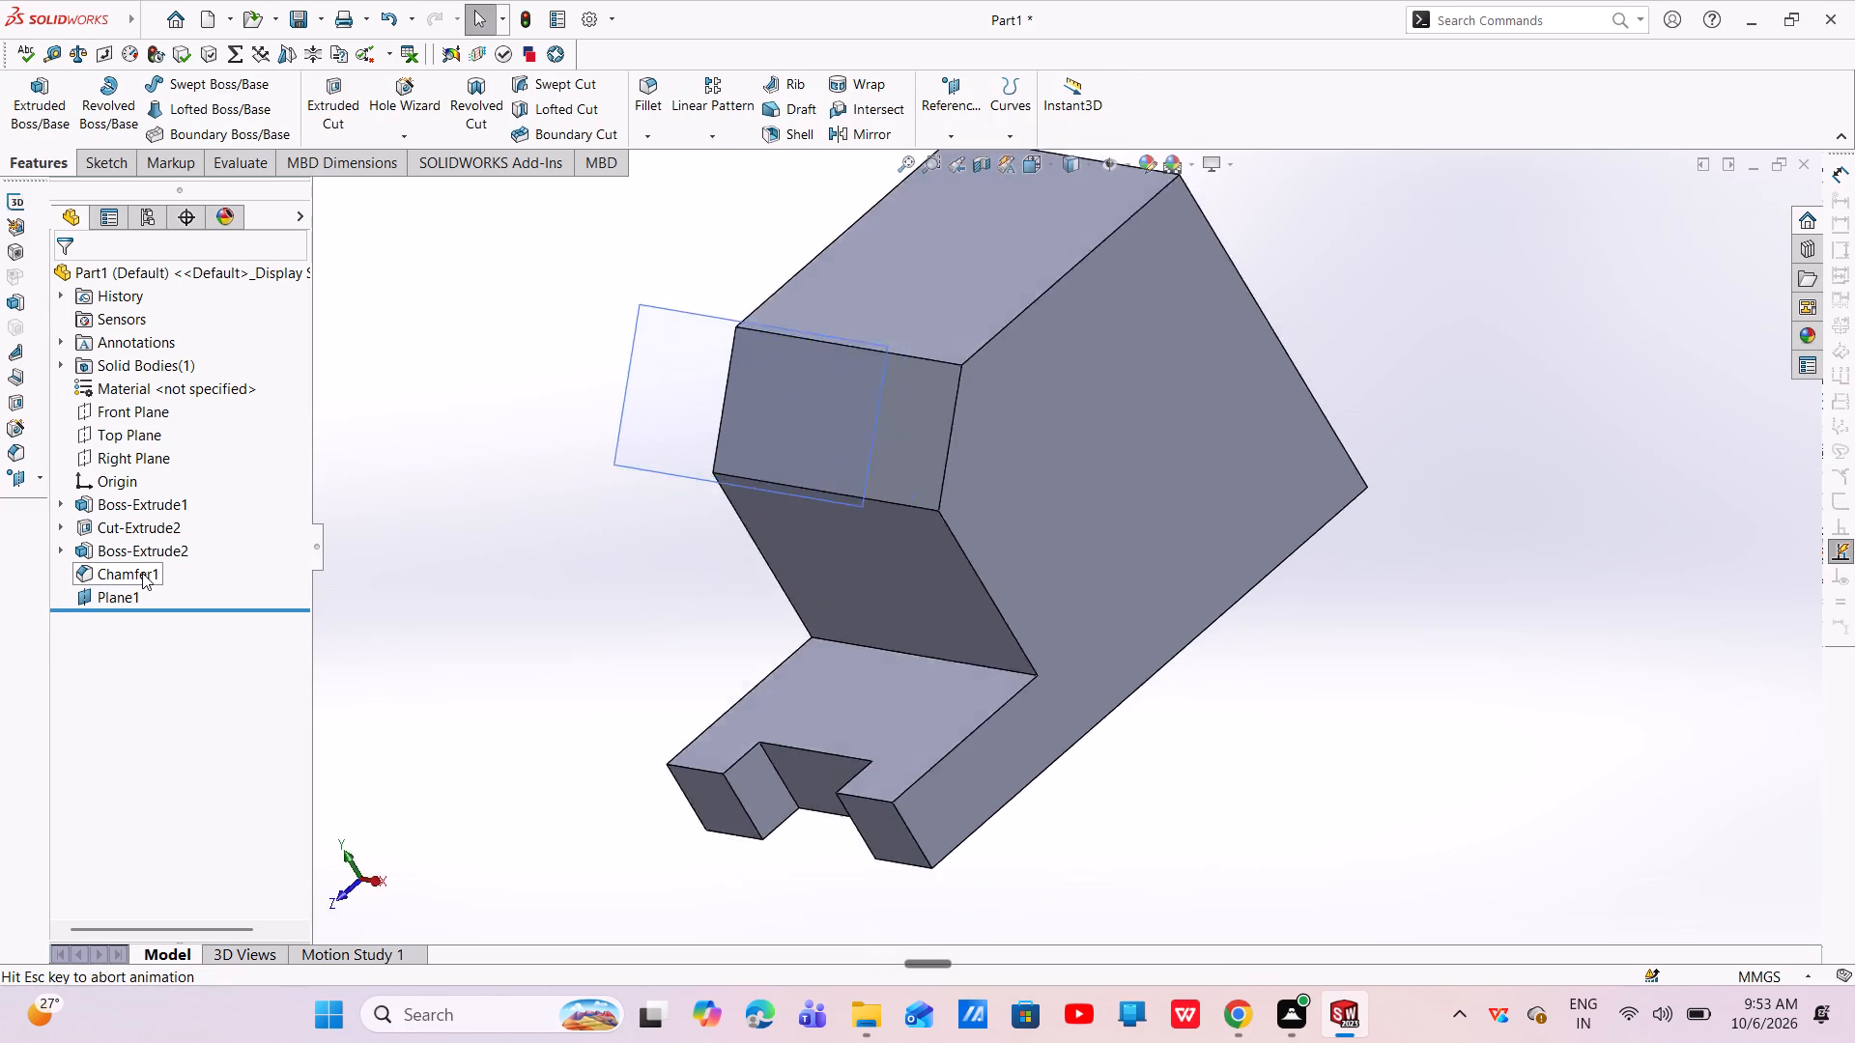
Edit the reference plane, keeping the 10 mm distance and flipping the offset so it lies inside the block.
{"action": "right_click", "coordinate": [123, 596]}
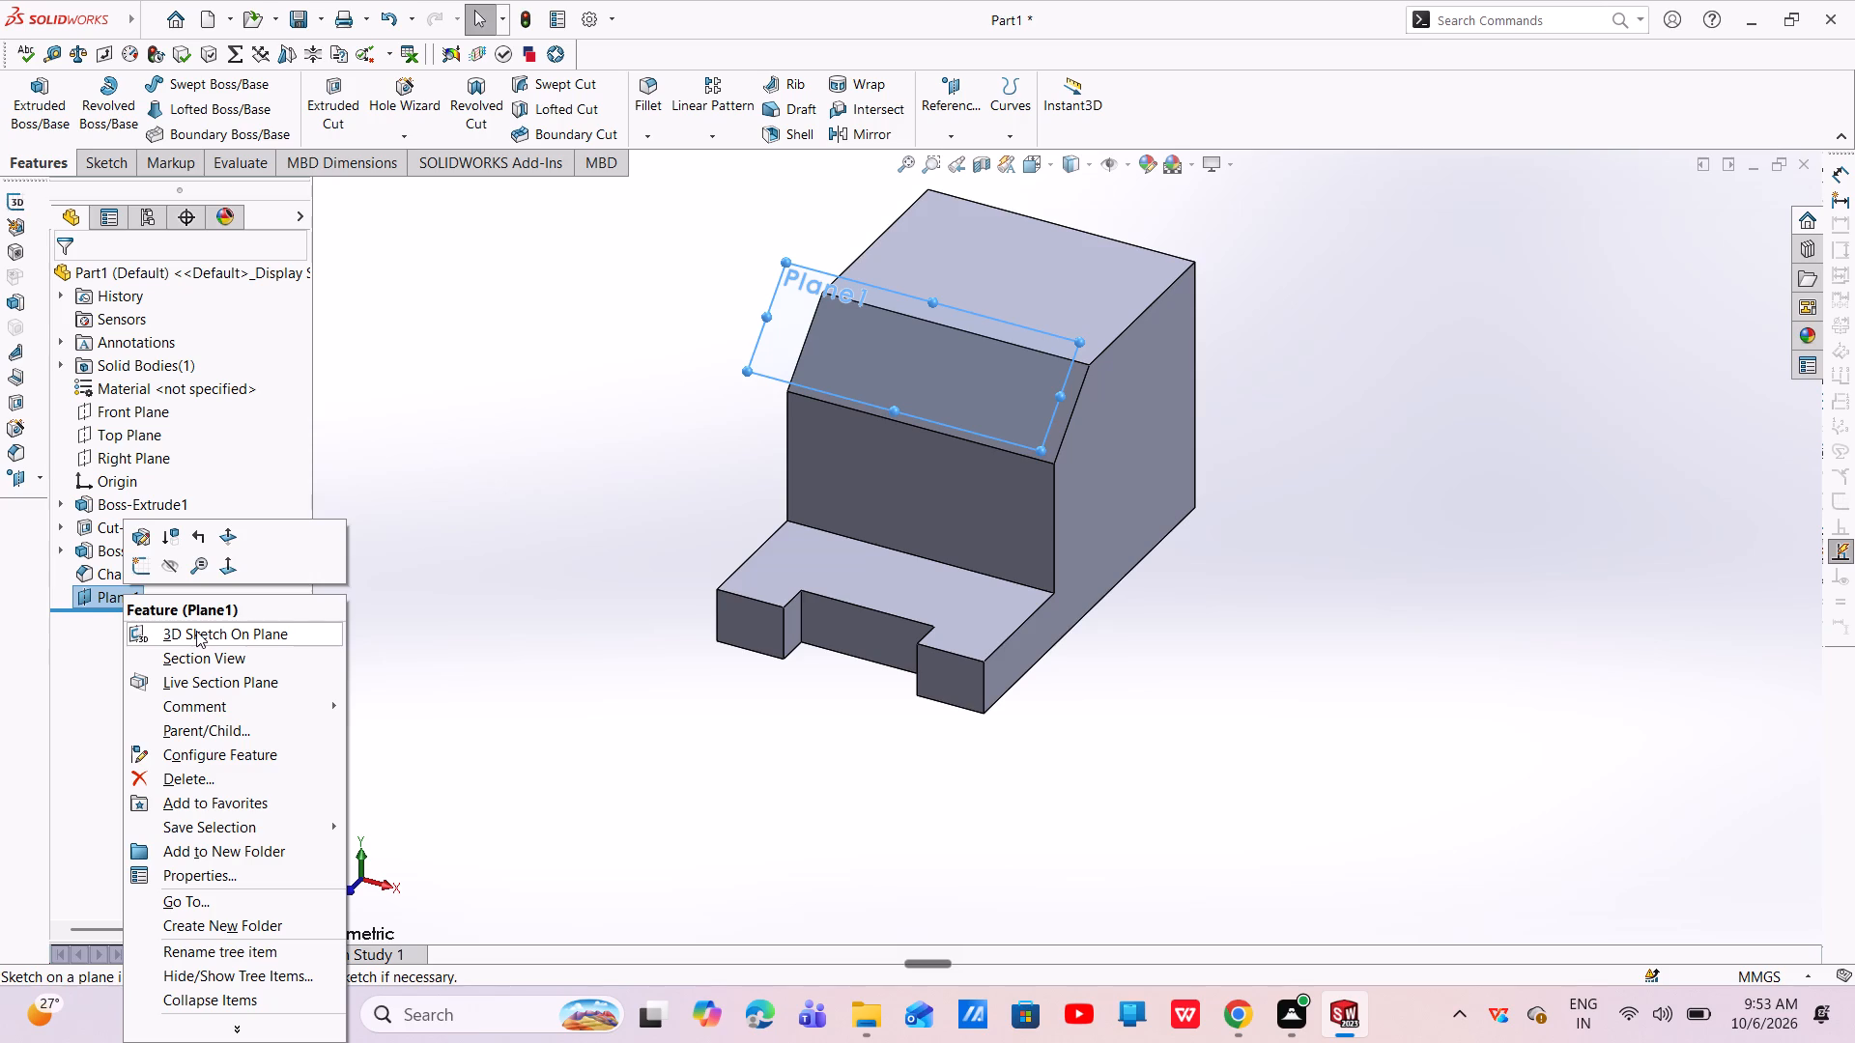
{"action": "left_click", "coordinate": [143, 540]}
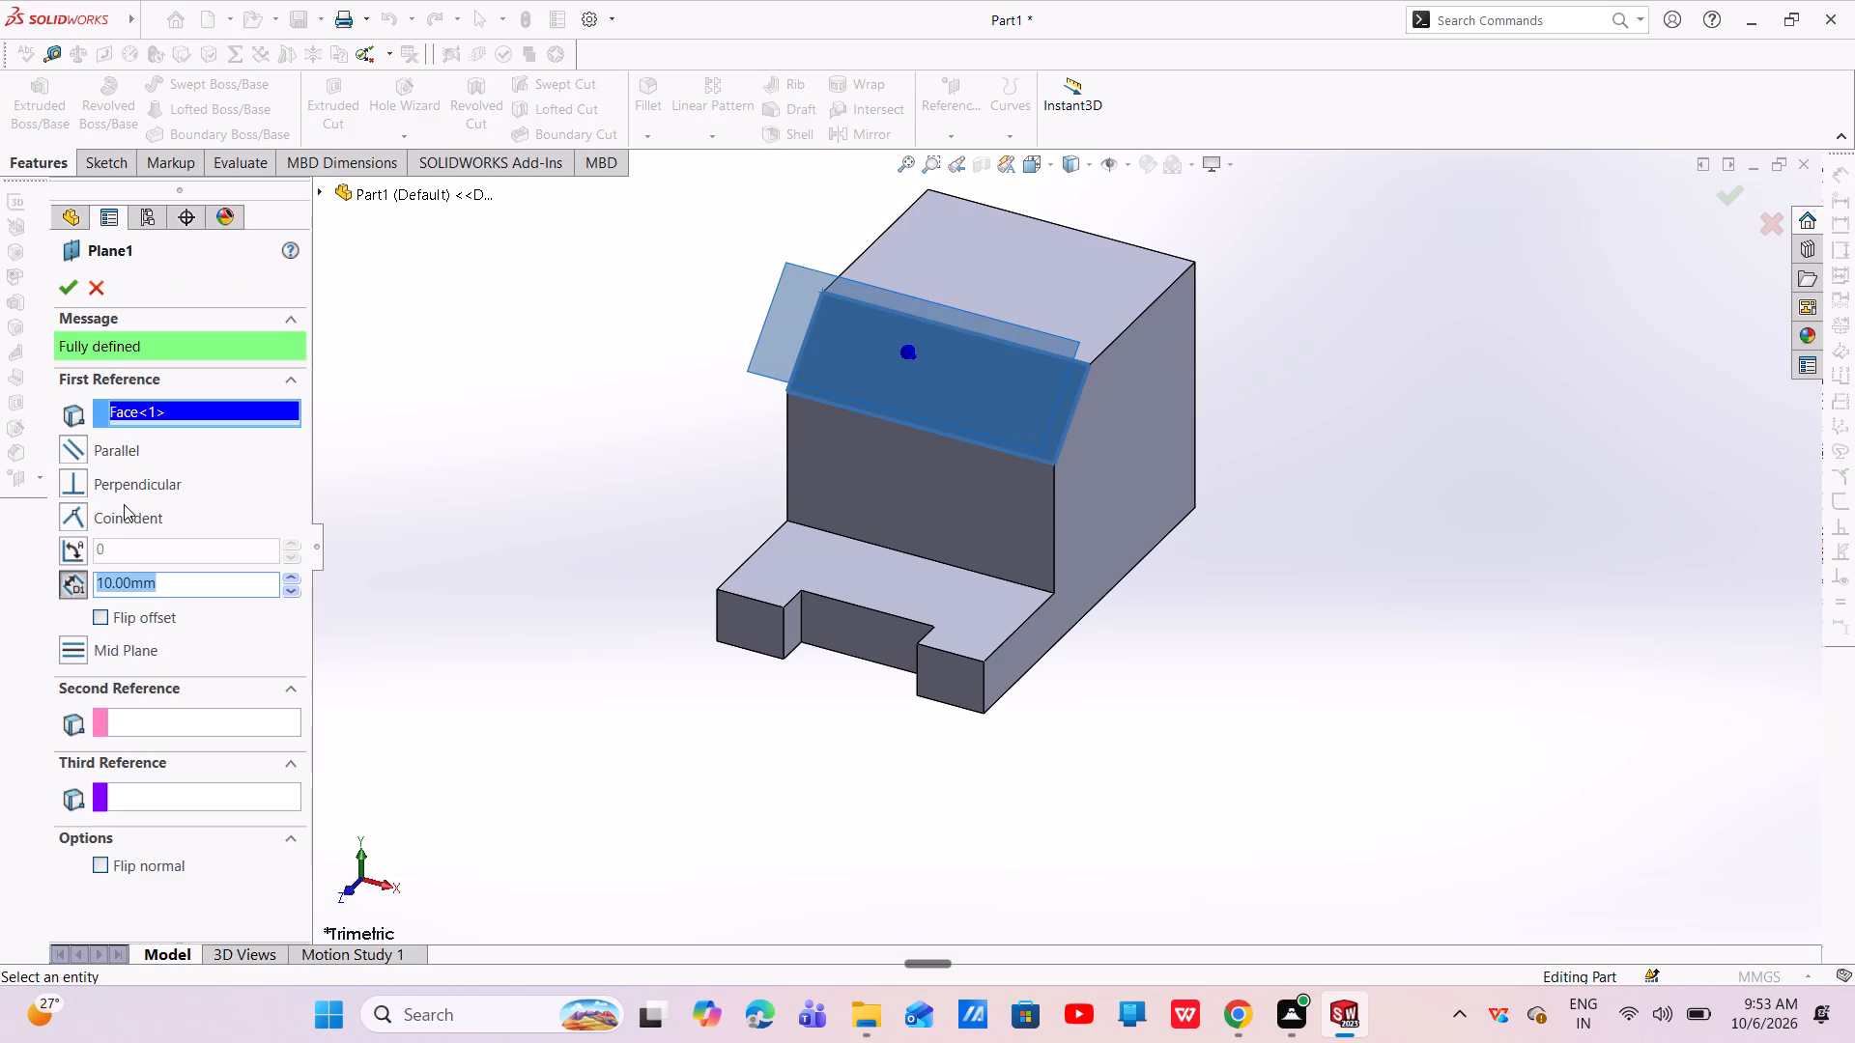
{"action": "key", "text": "BackSpace"}
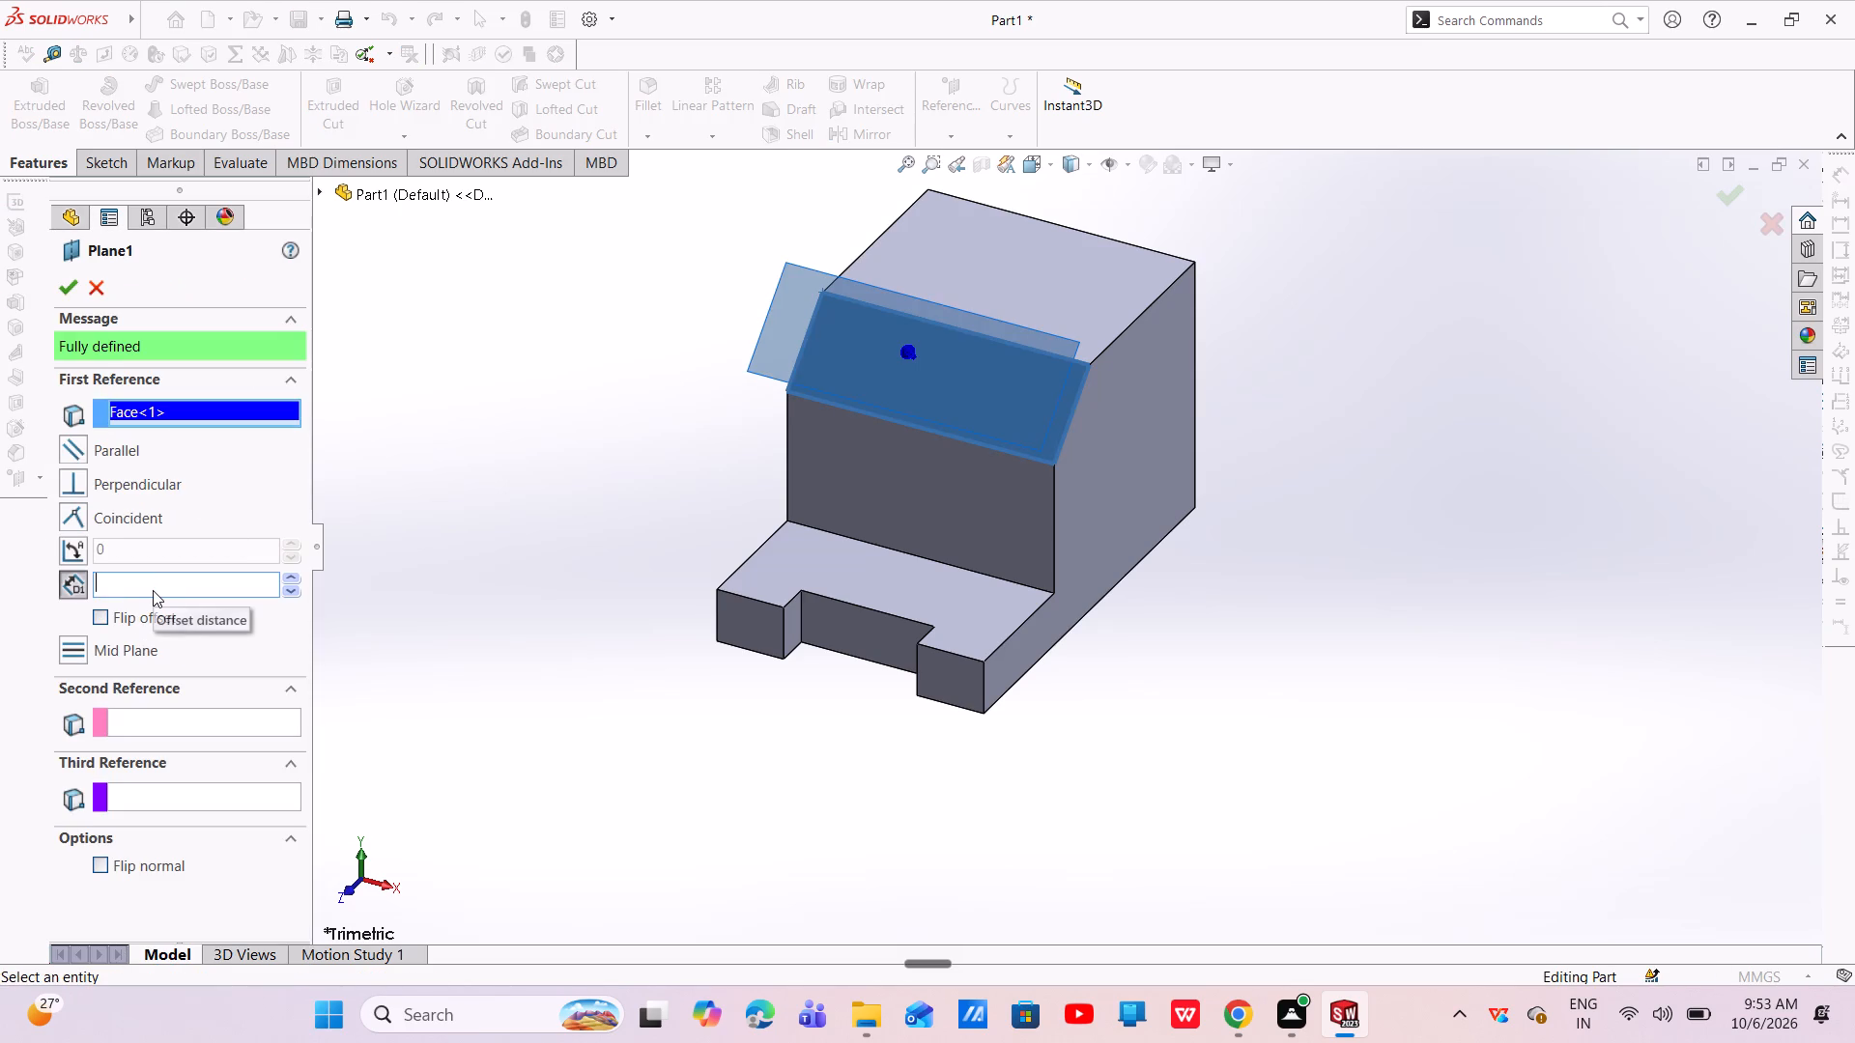
{"action": "type", "text": "10"}
{"action": "key", "text": "Return"}
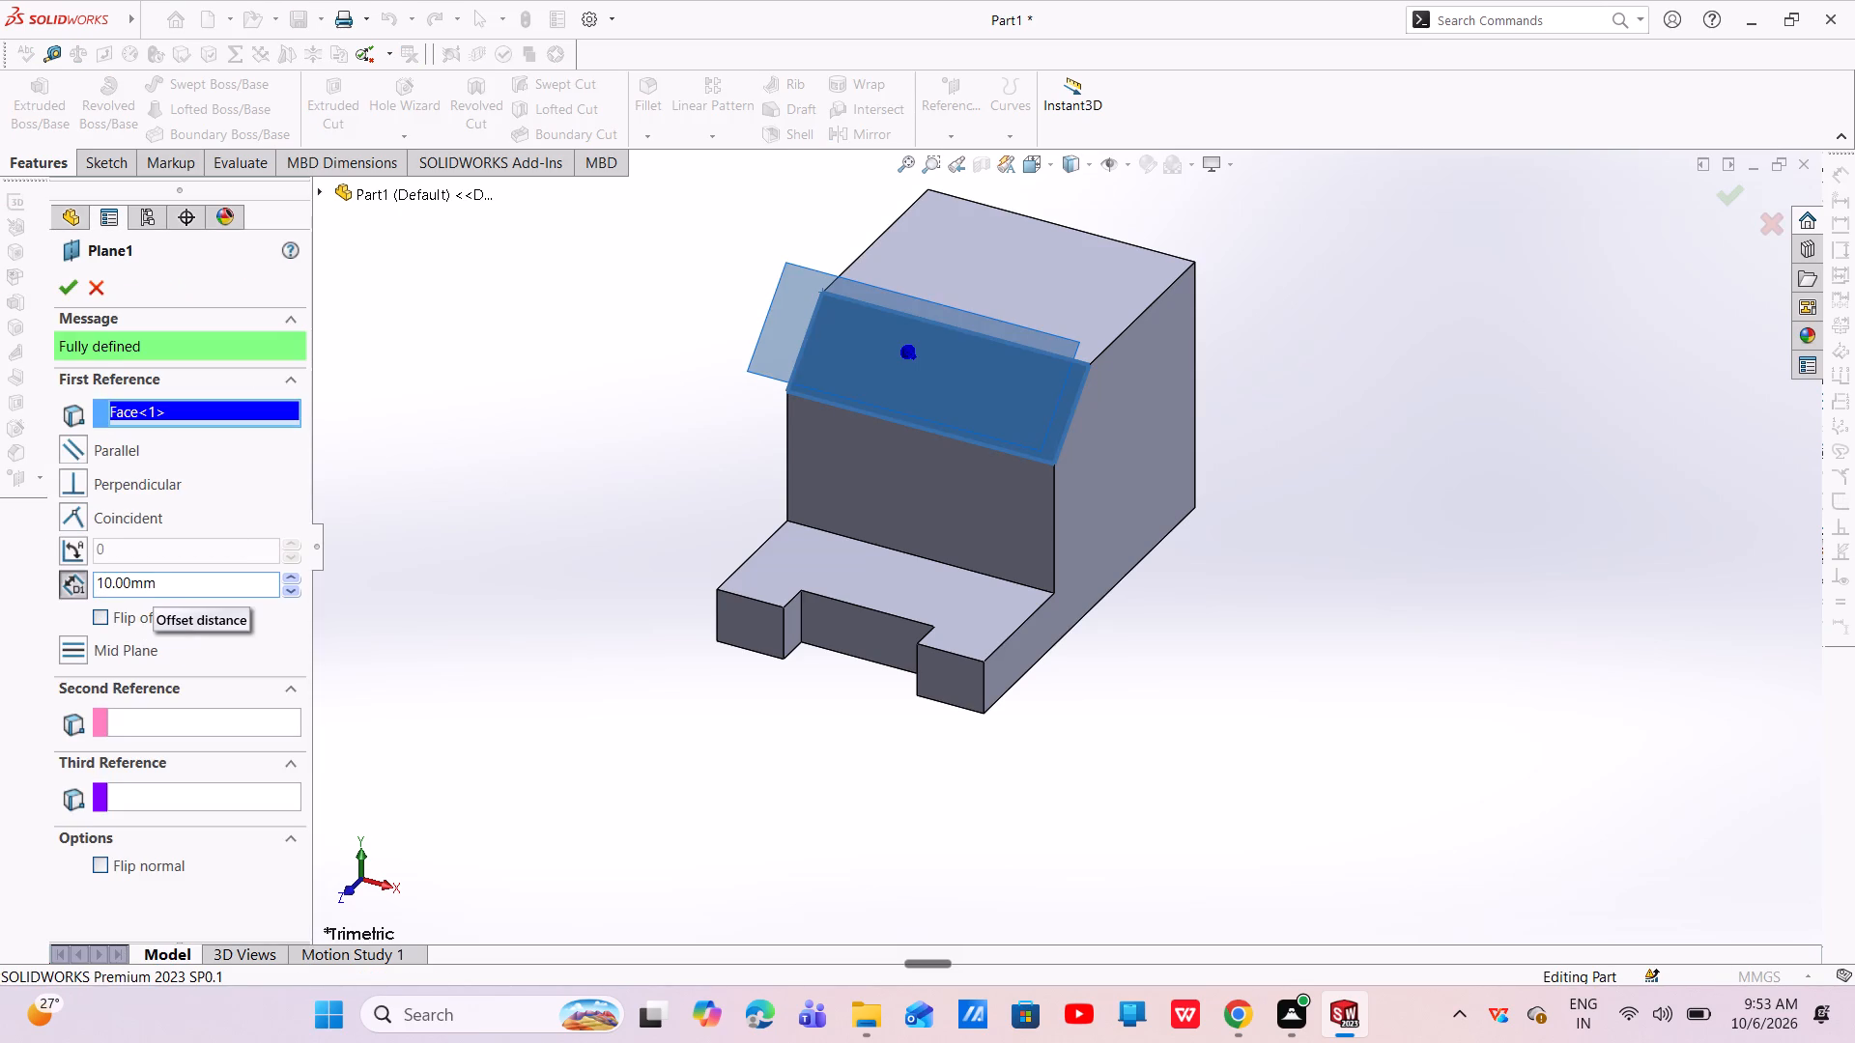
{"action": "left_click", "coordinate": [99, 613]}
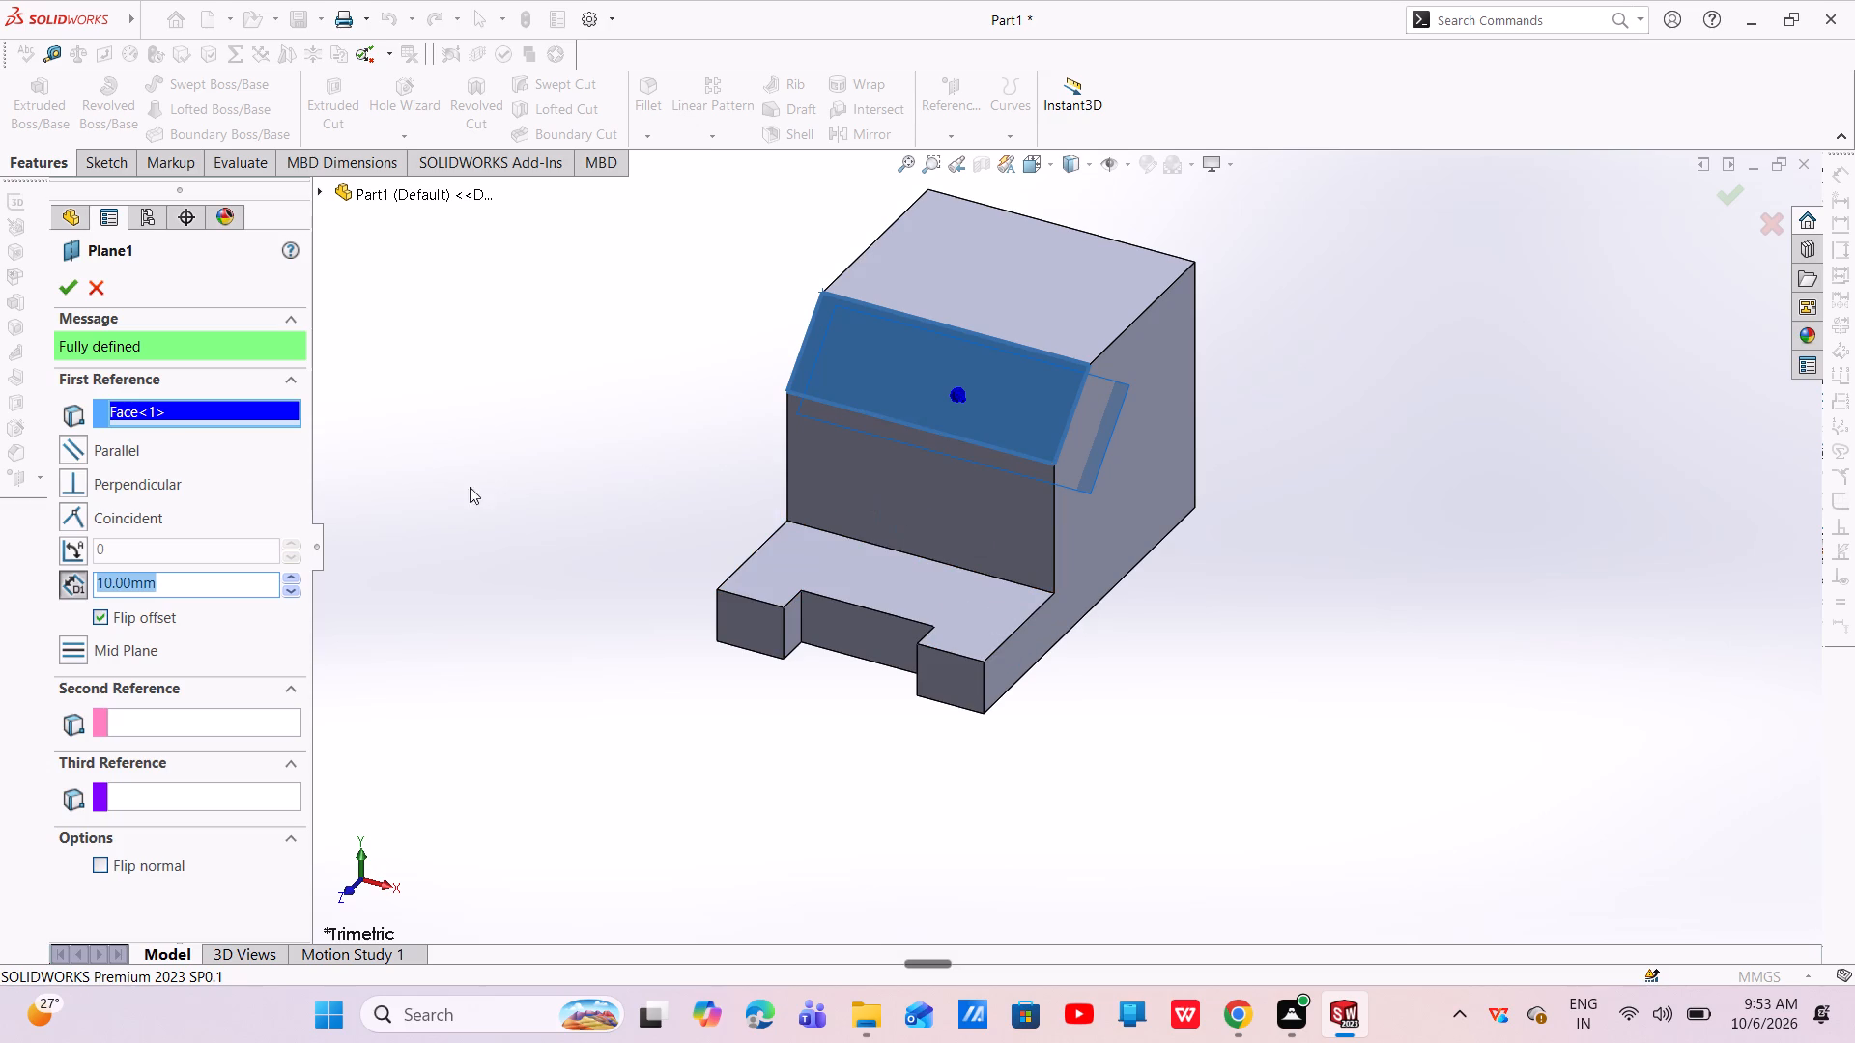
{"action": "left_click", "coordinate": [70, 292]}
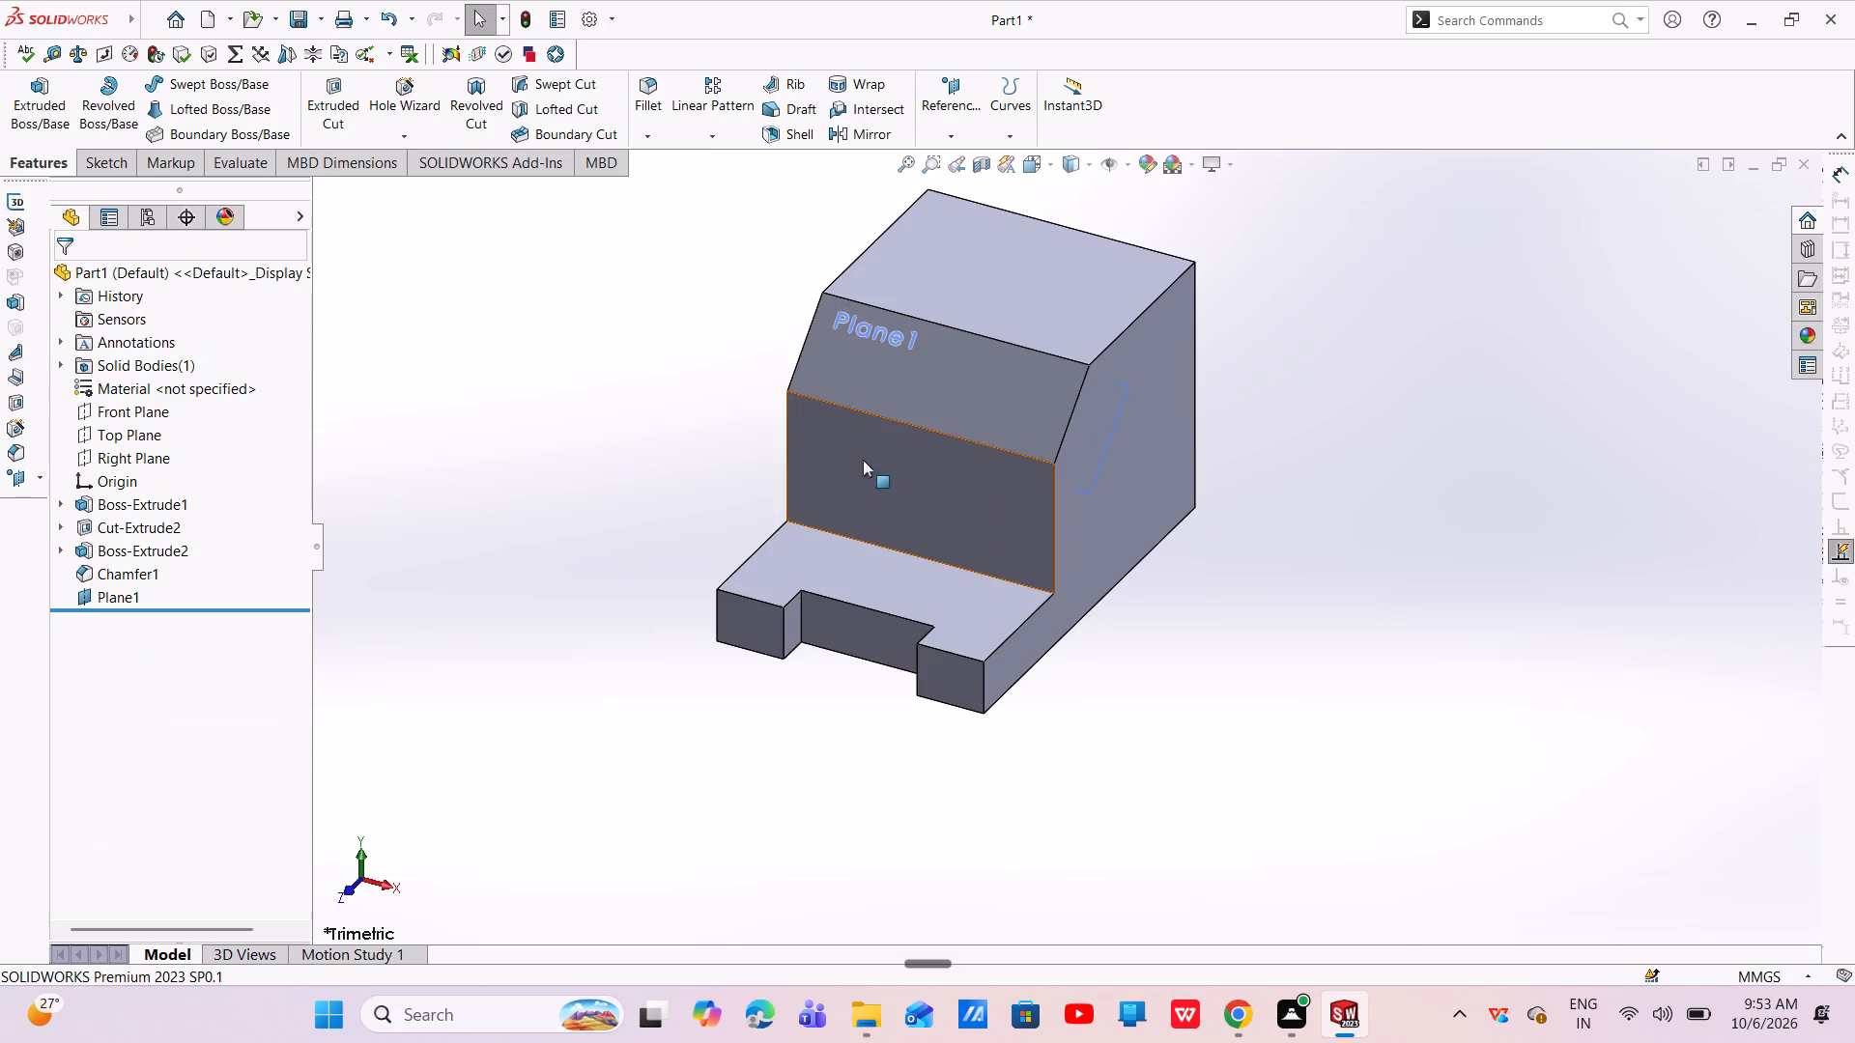
Open a new sketch on the offset reference plane.
{"action": "left_click", "coordinate": [134, 598]}
{"action": "left_click", "coordinate": [154, 567]}
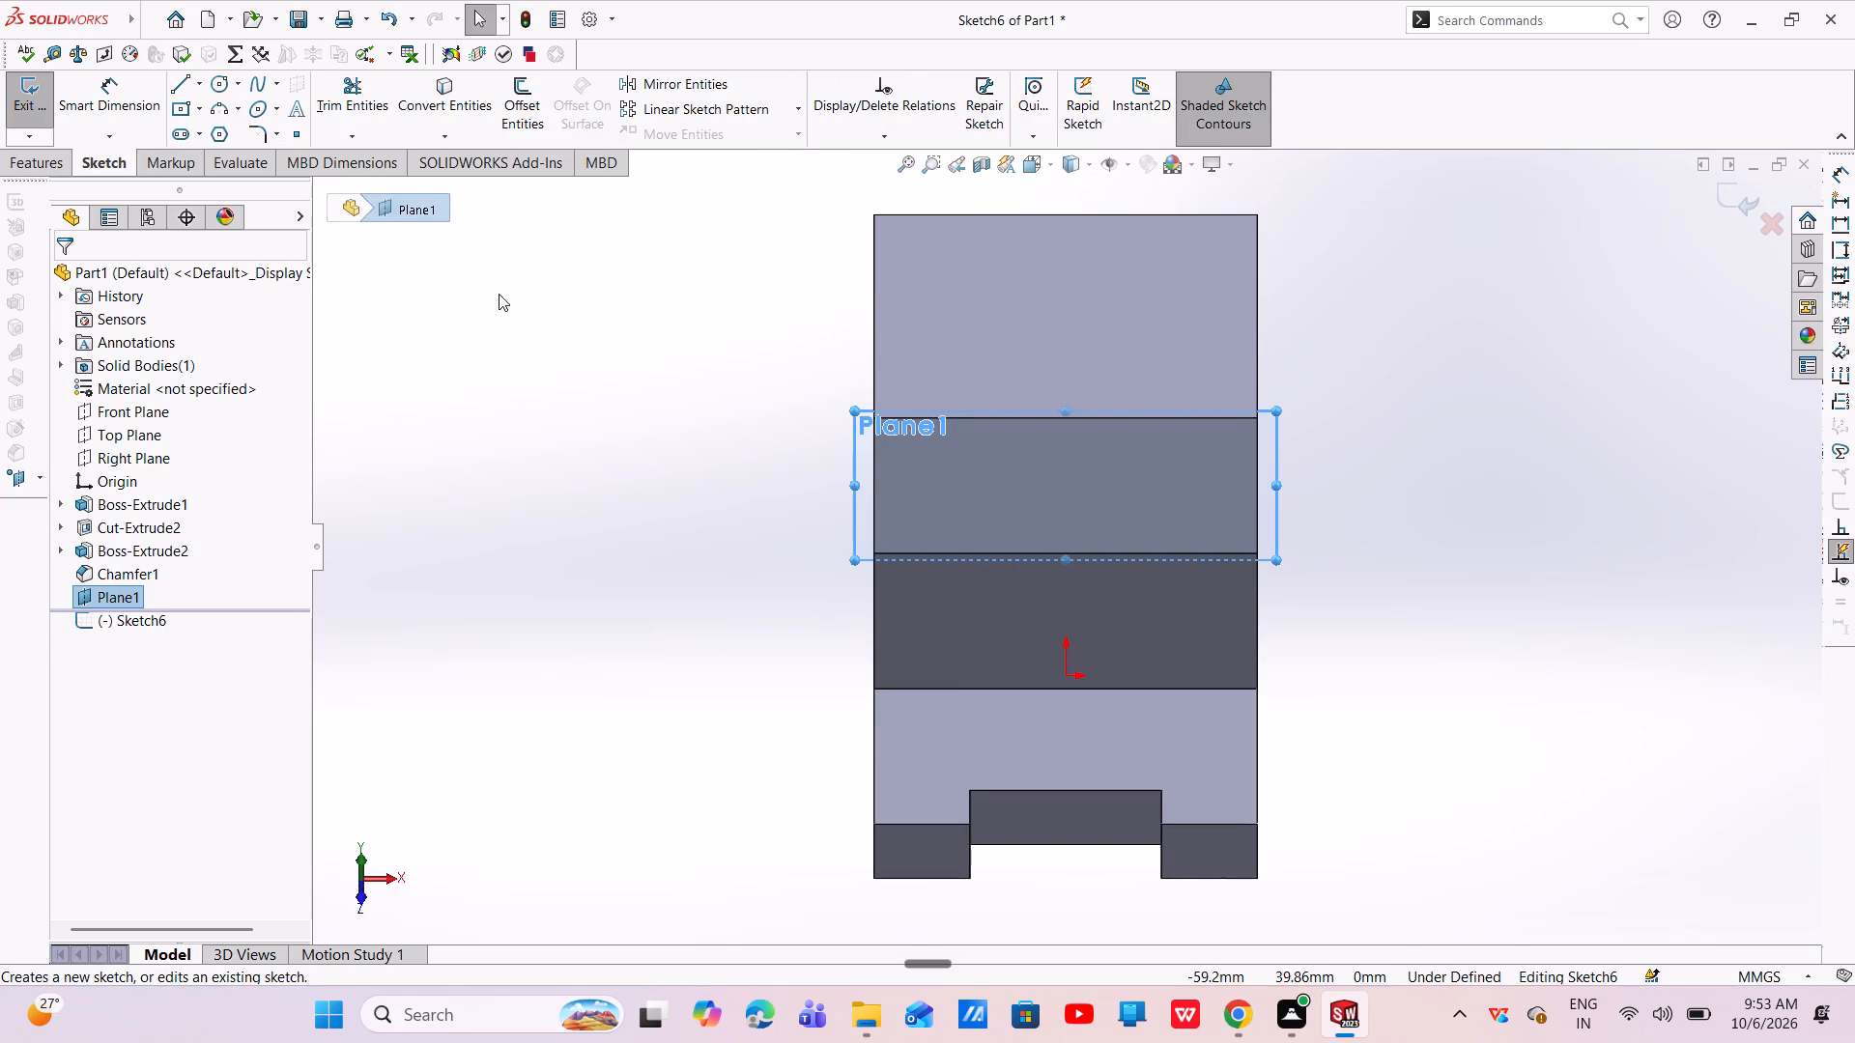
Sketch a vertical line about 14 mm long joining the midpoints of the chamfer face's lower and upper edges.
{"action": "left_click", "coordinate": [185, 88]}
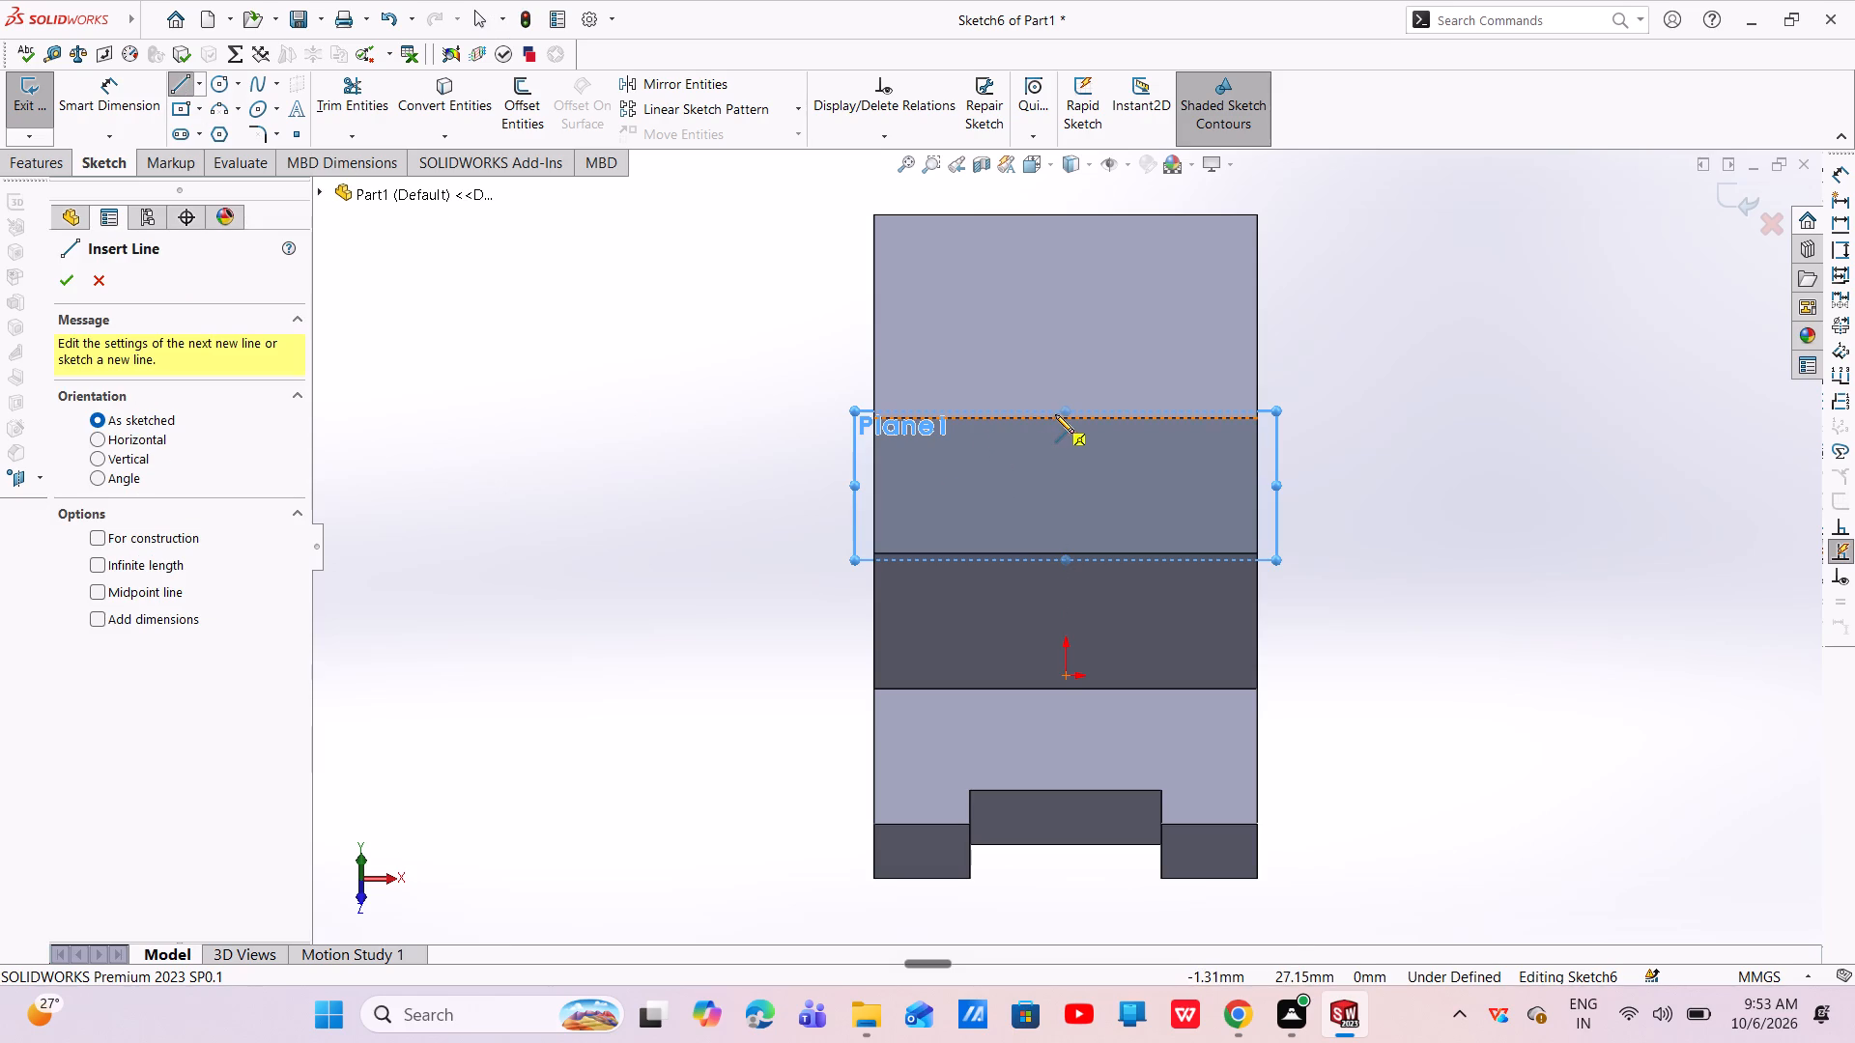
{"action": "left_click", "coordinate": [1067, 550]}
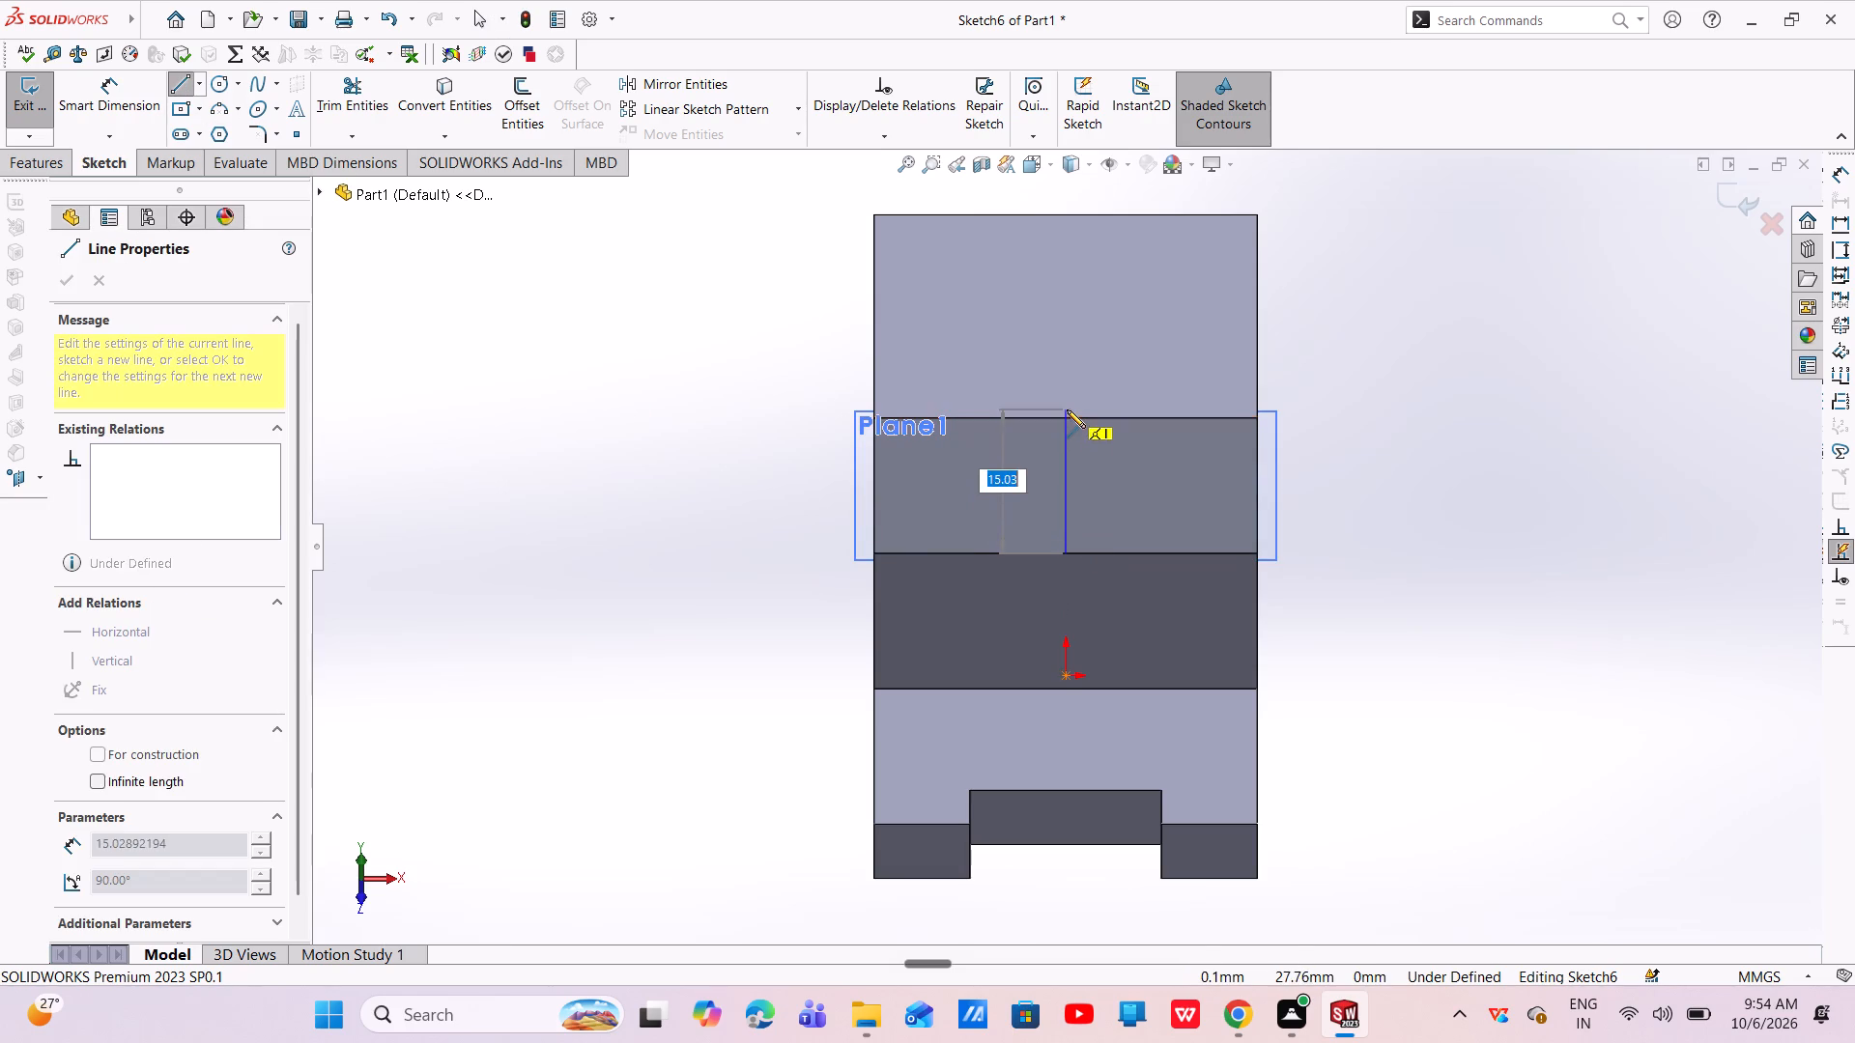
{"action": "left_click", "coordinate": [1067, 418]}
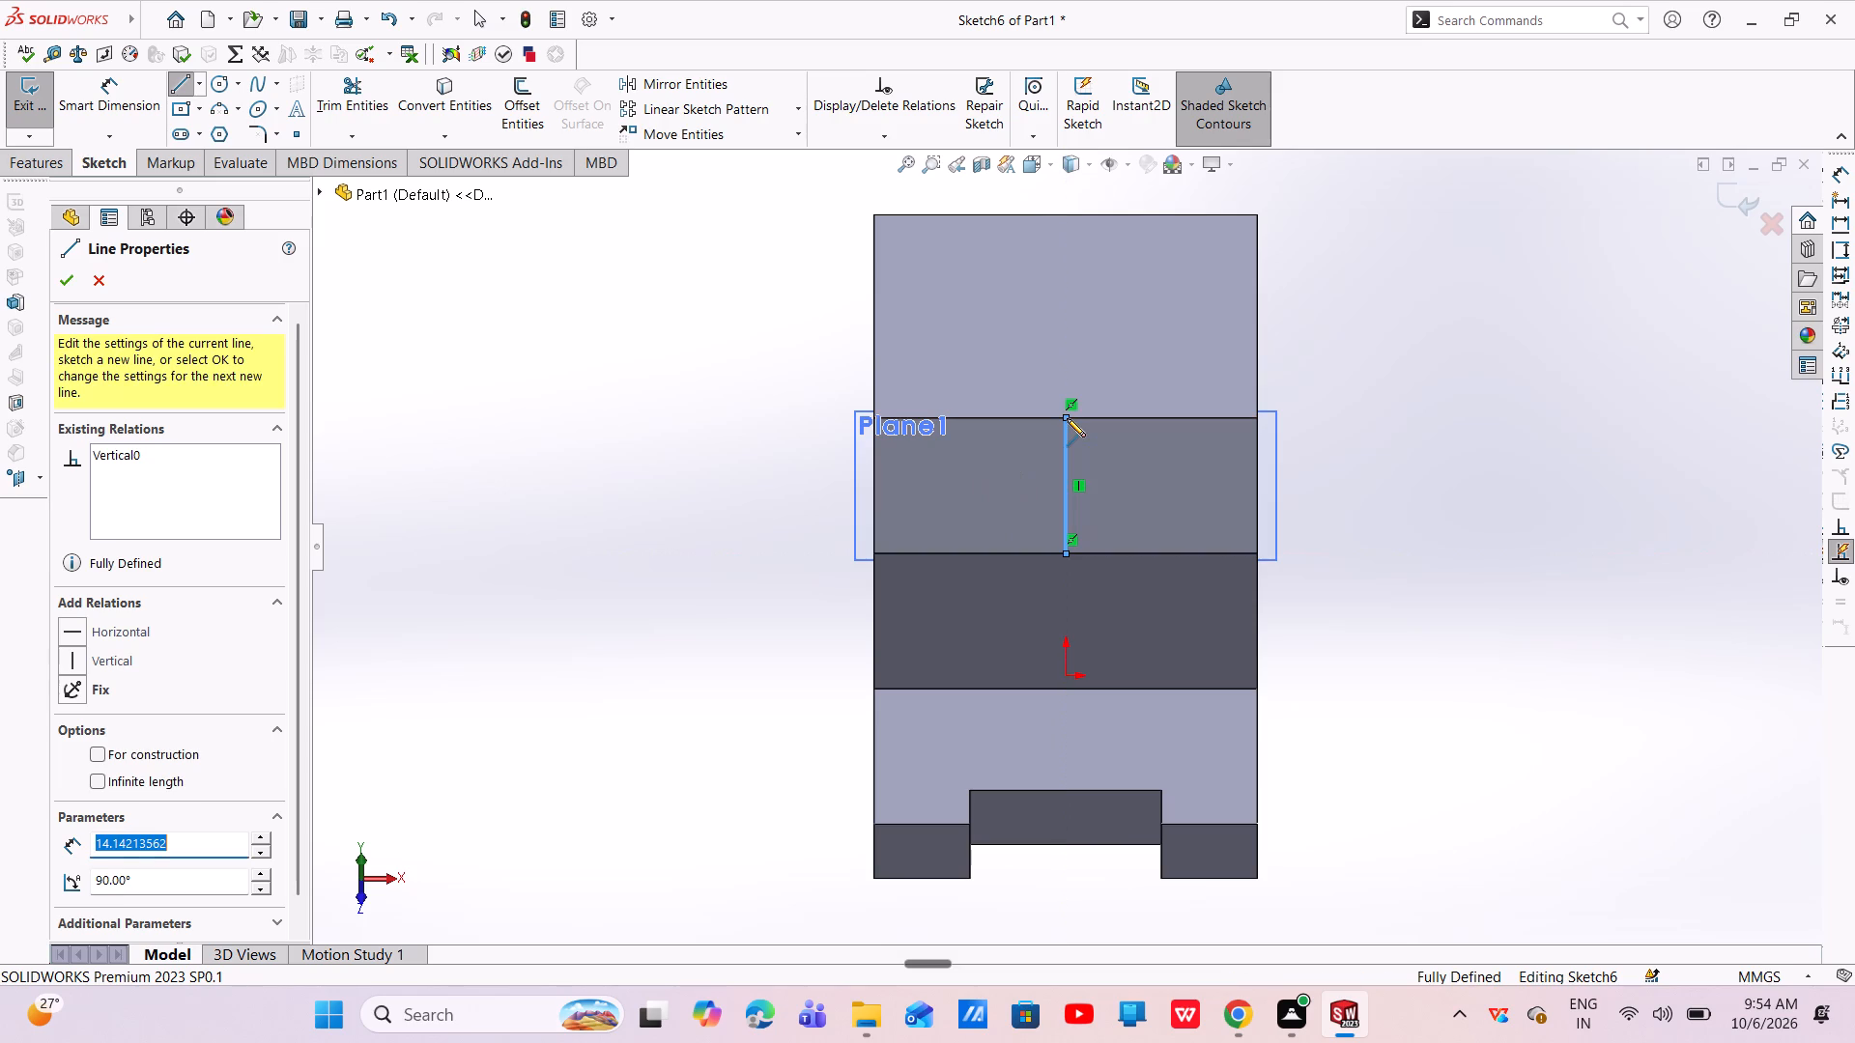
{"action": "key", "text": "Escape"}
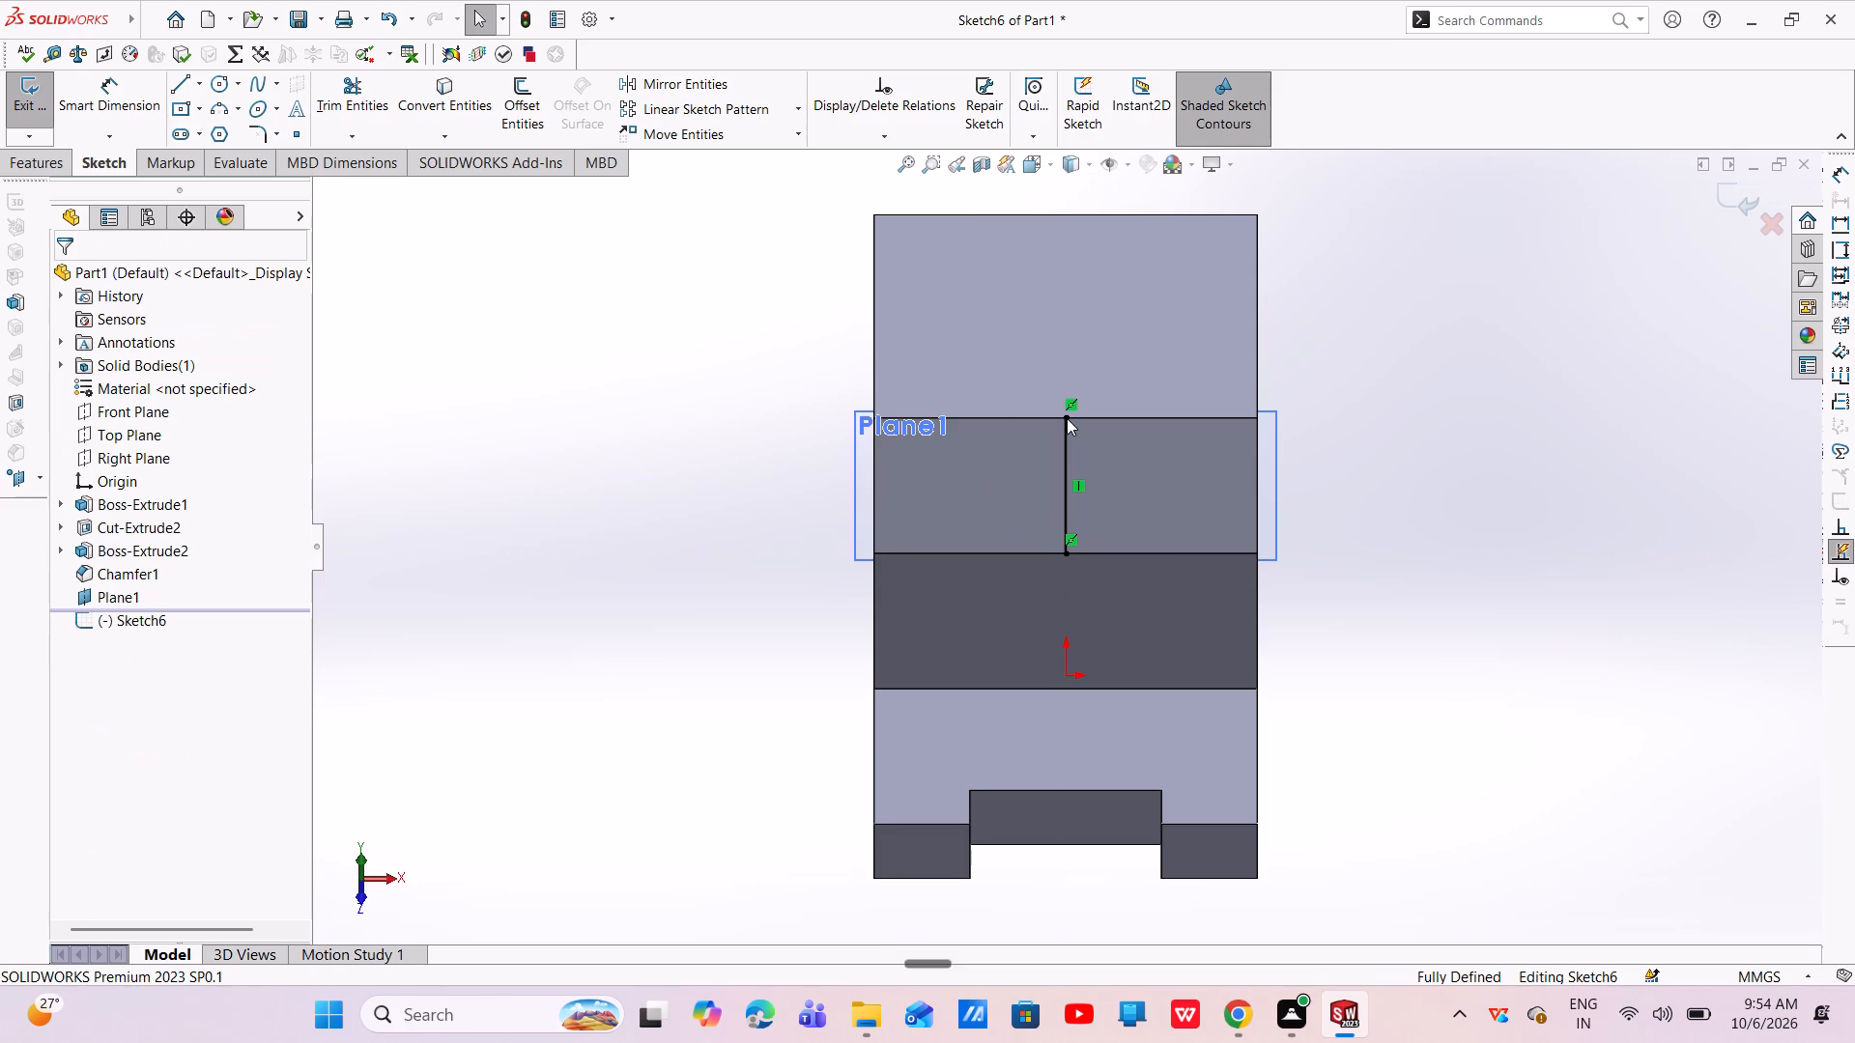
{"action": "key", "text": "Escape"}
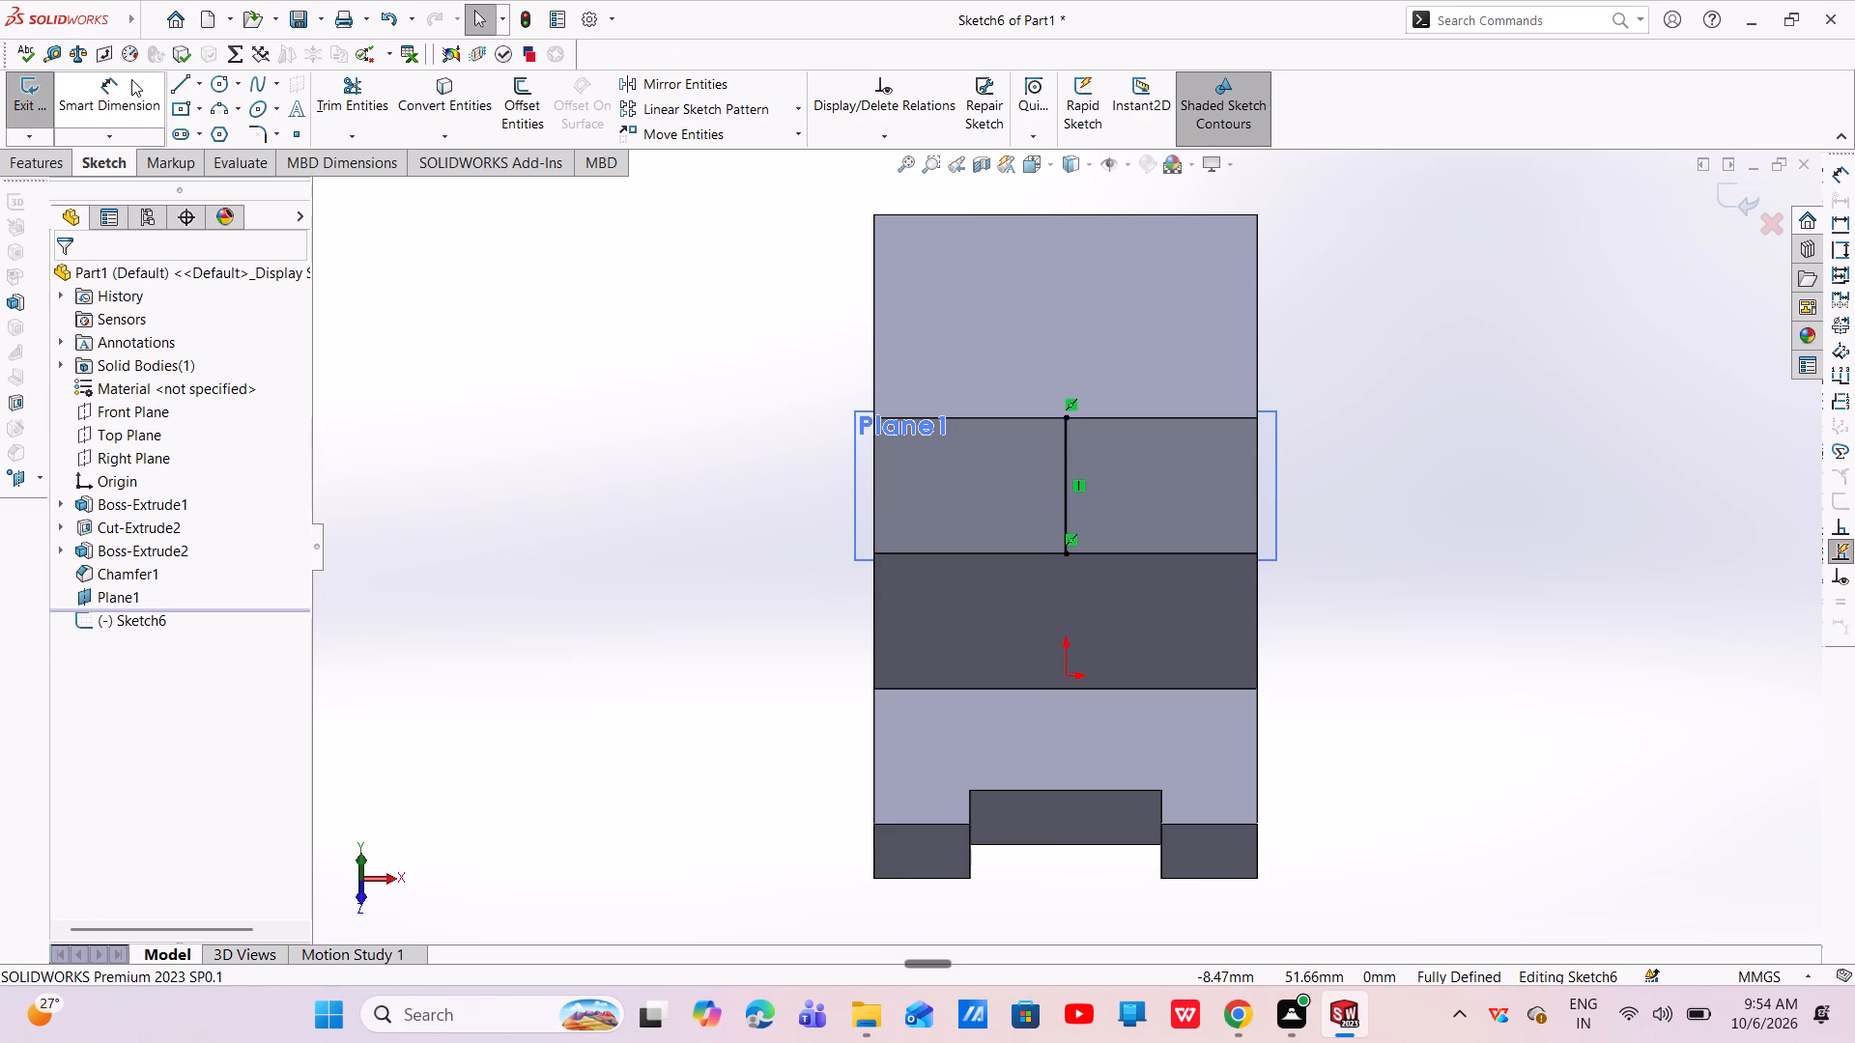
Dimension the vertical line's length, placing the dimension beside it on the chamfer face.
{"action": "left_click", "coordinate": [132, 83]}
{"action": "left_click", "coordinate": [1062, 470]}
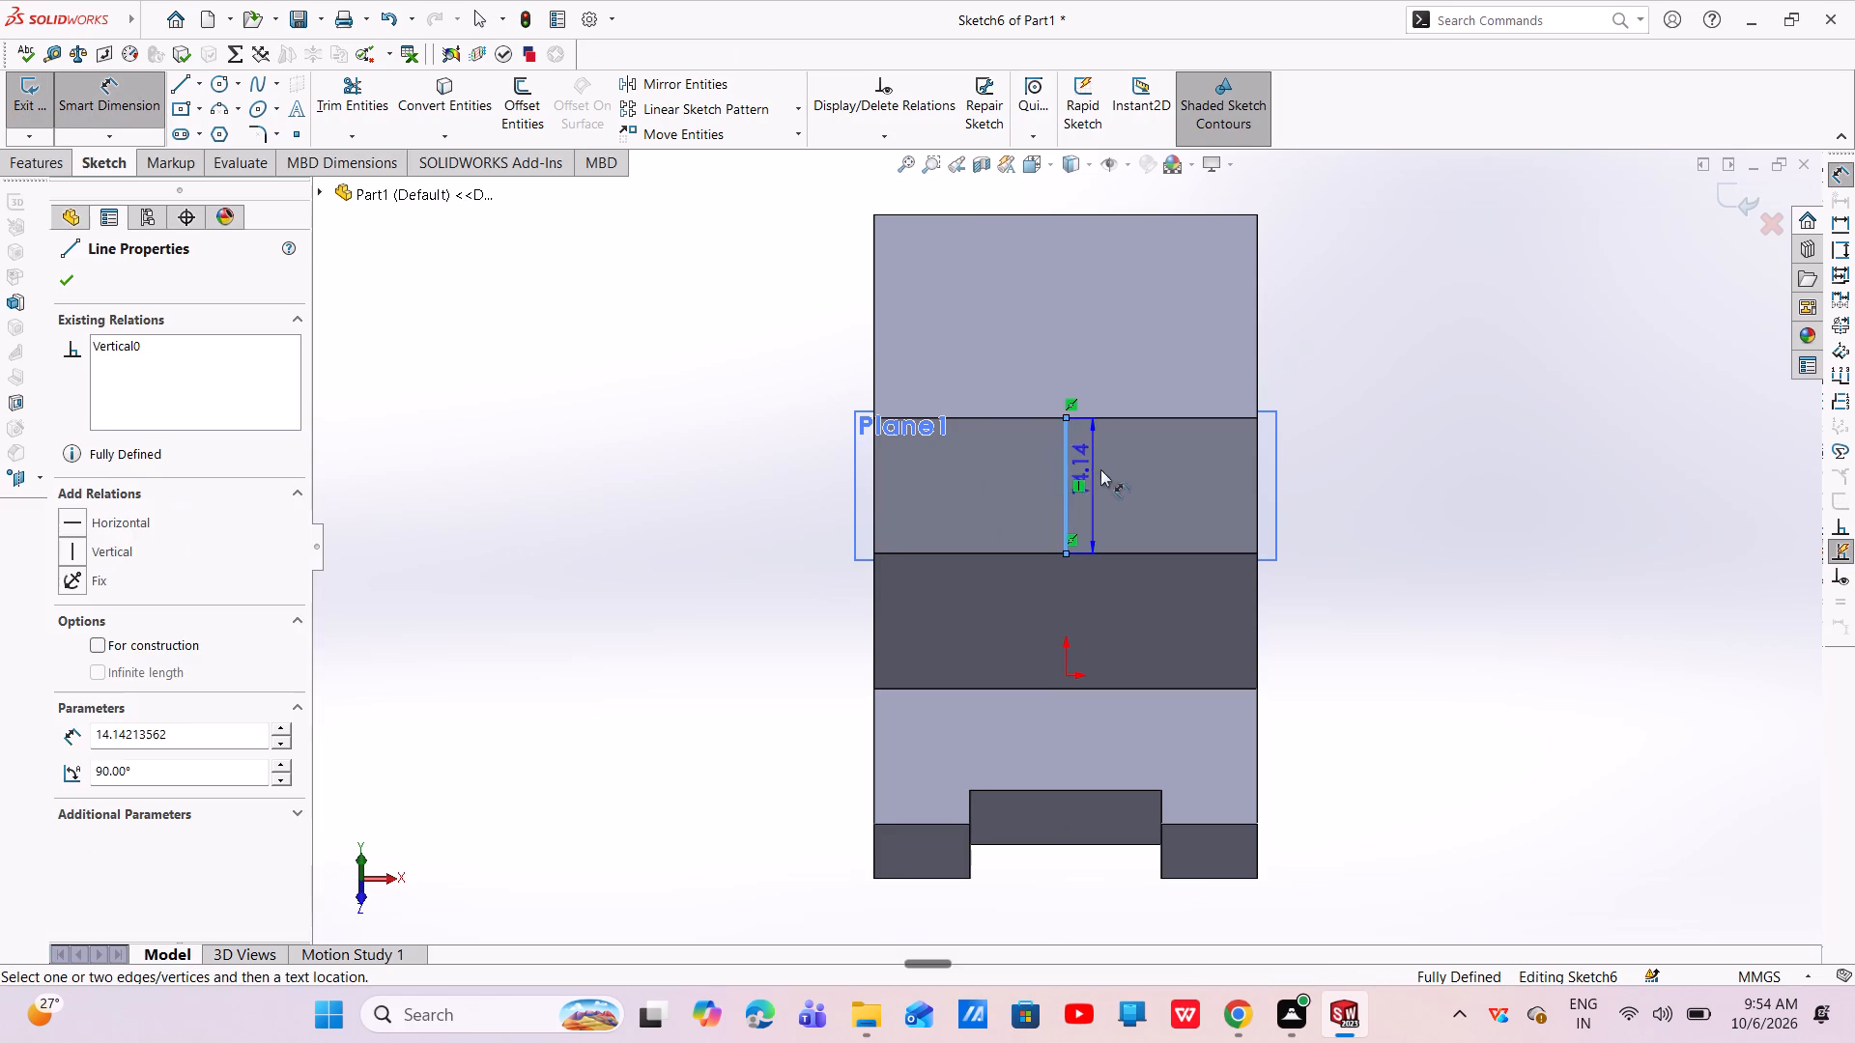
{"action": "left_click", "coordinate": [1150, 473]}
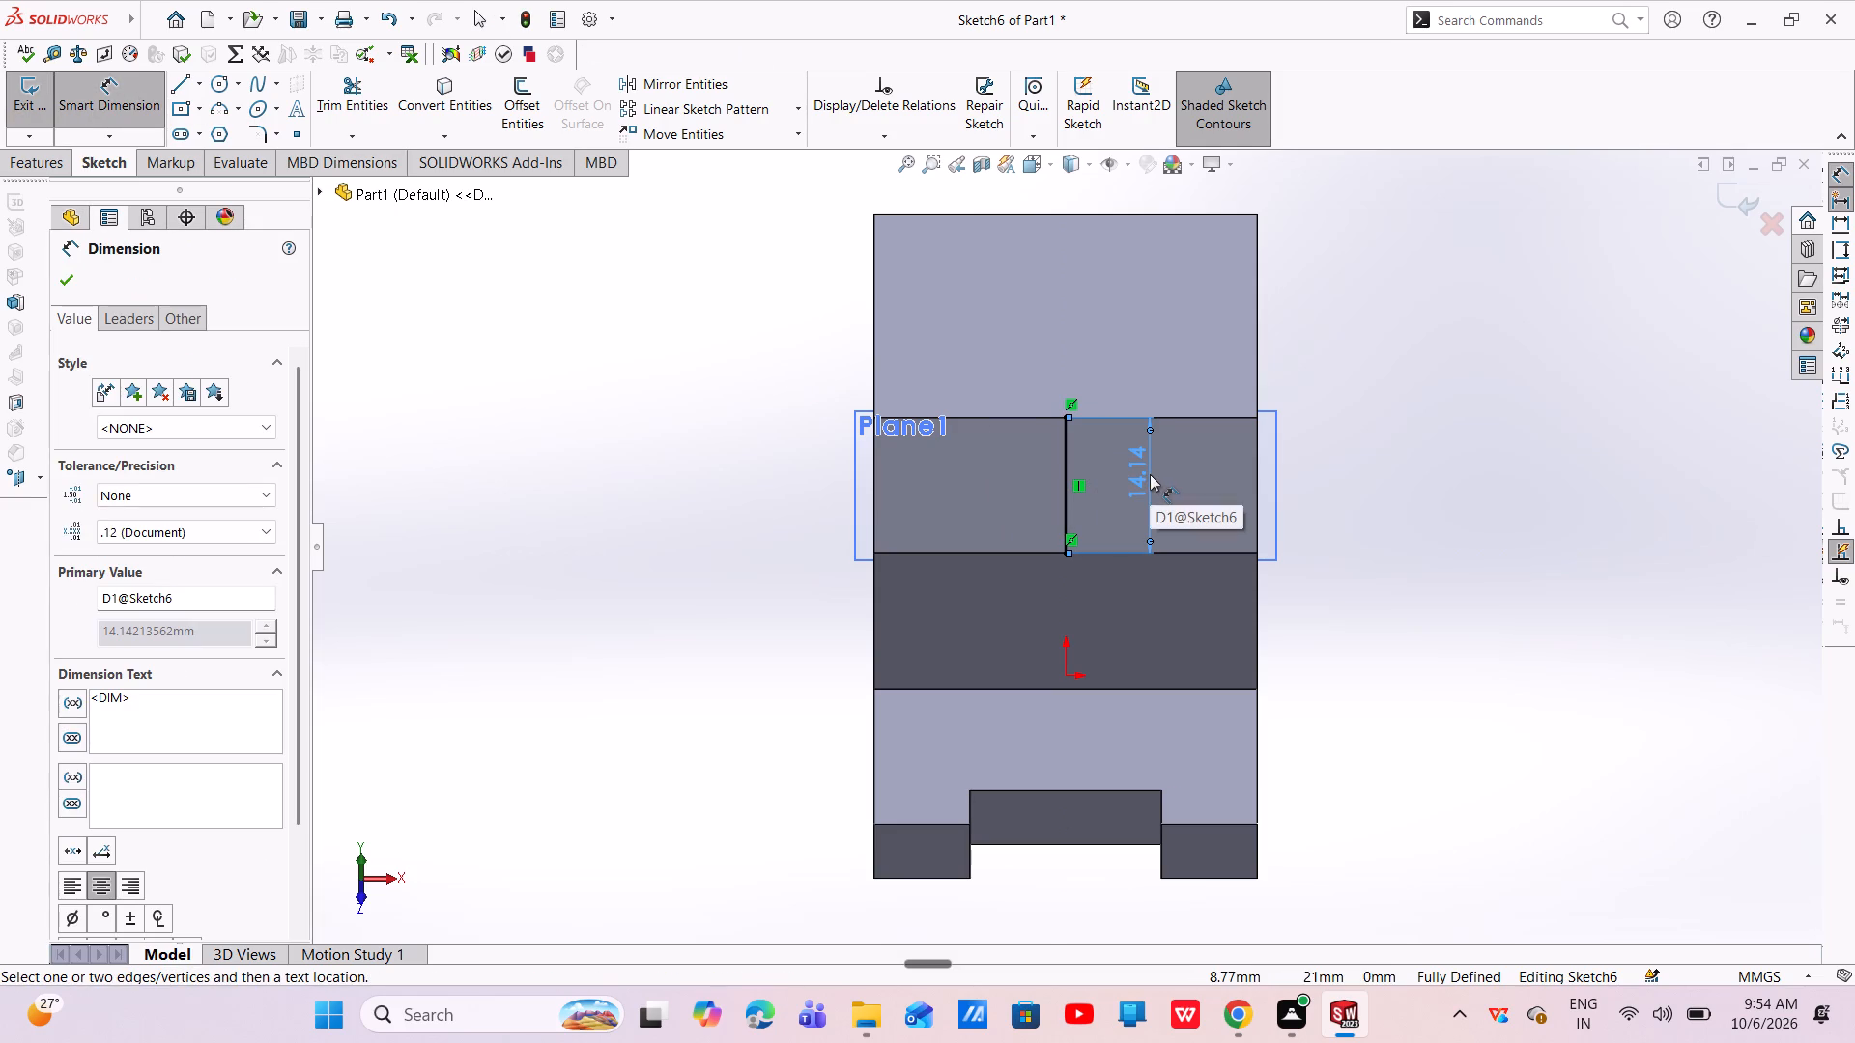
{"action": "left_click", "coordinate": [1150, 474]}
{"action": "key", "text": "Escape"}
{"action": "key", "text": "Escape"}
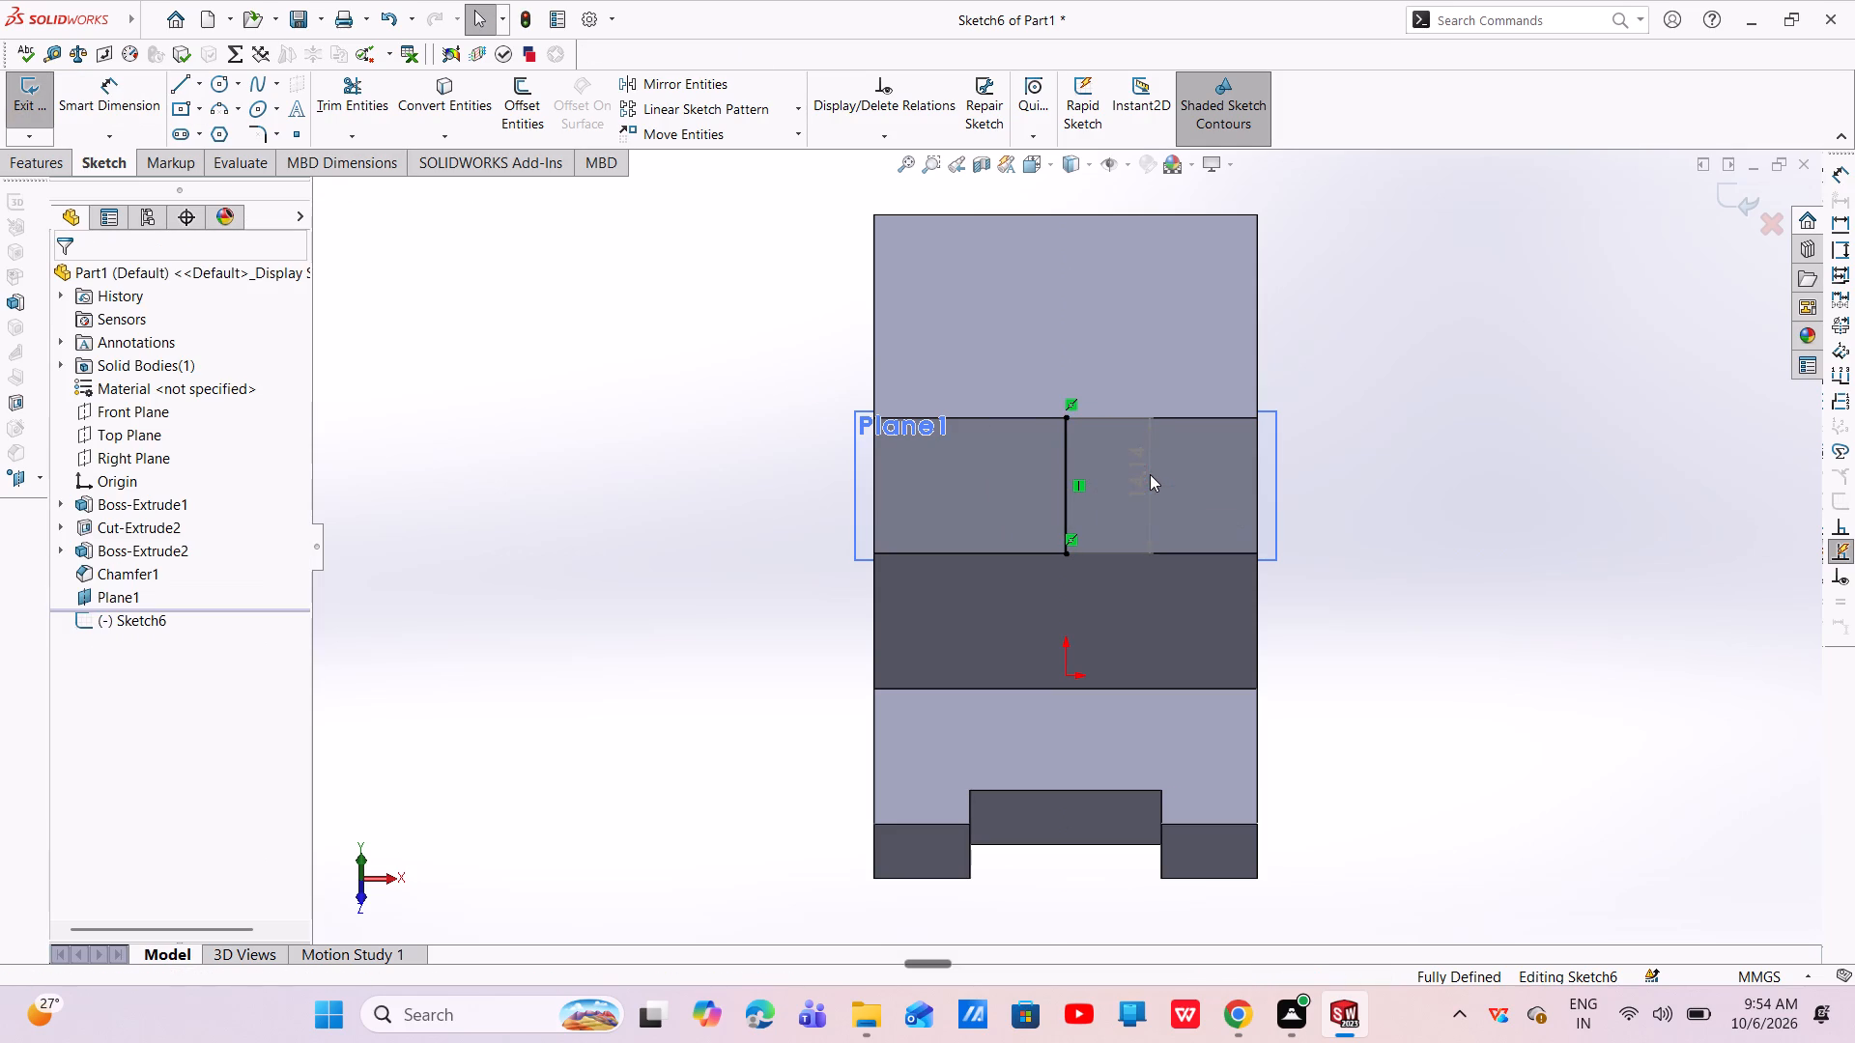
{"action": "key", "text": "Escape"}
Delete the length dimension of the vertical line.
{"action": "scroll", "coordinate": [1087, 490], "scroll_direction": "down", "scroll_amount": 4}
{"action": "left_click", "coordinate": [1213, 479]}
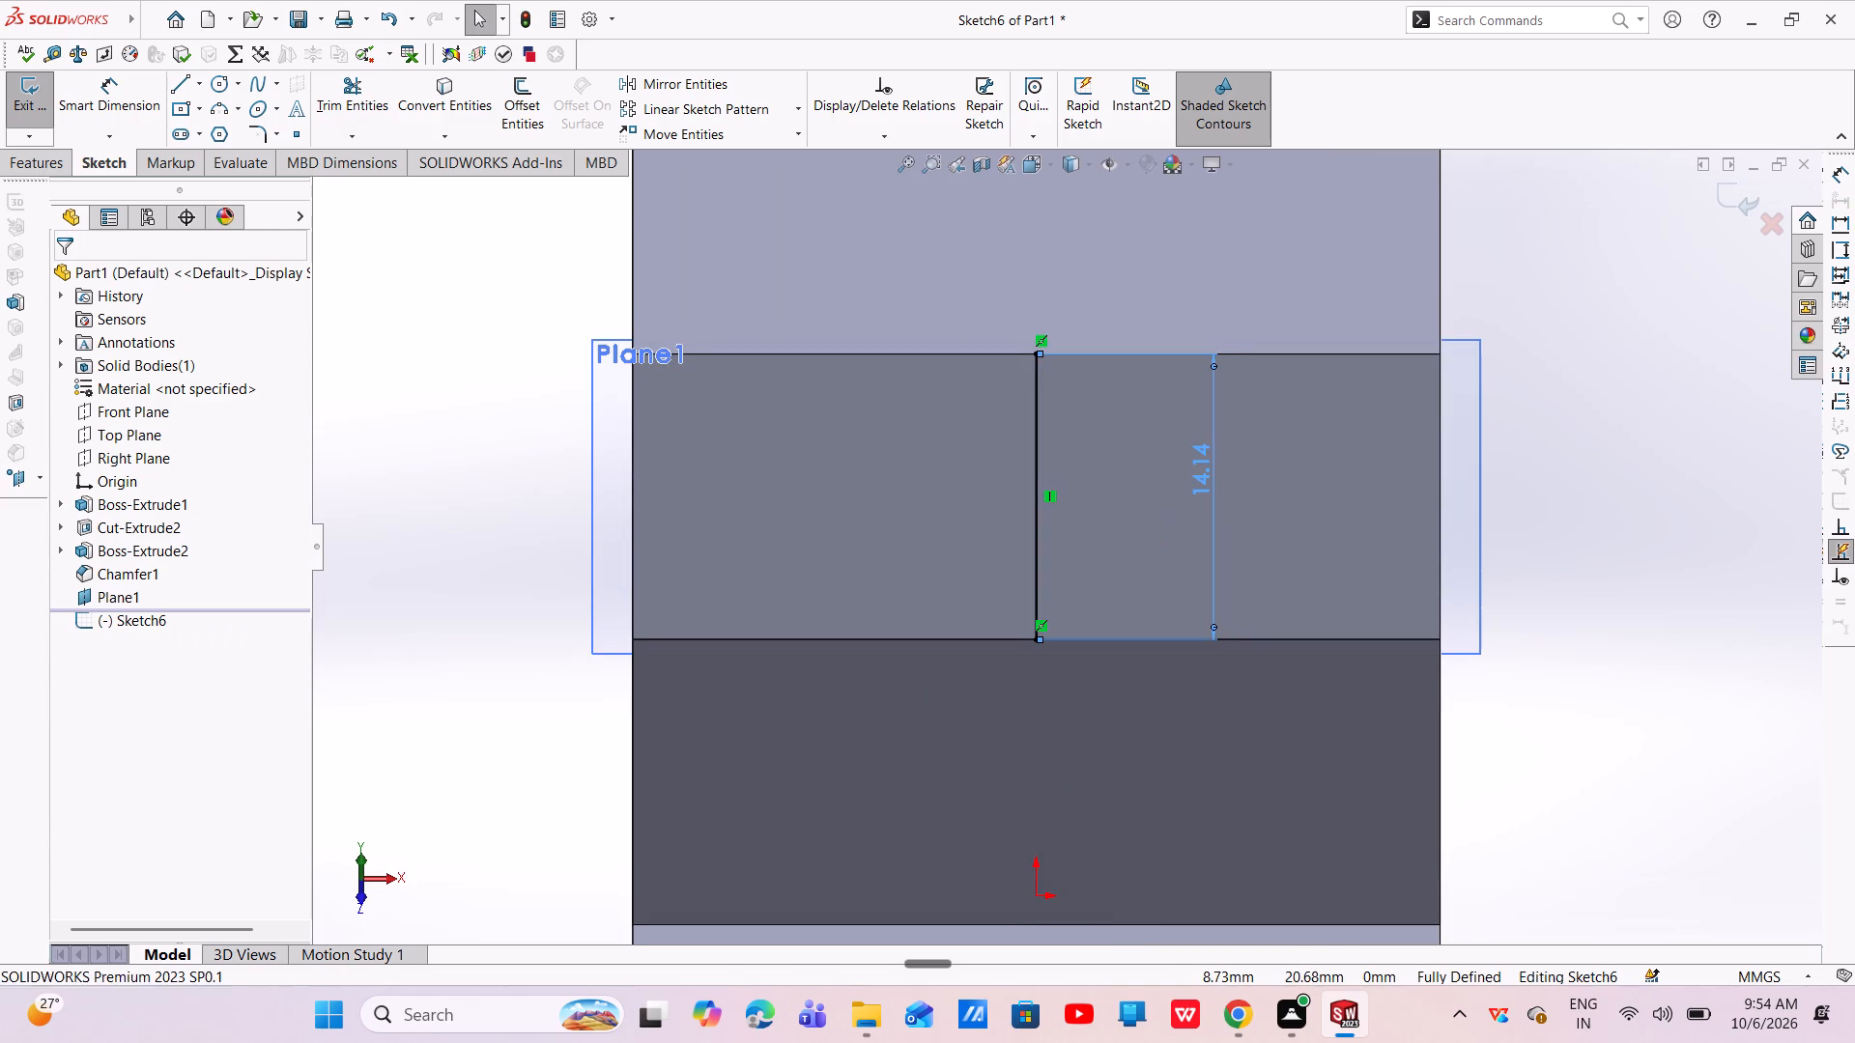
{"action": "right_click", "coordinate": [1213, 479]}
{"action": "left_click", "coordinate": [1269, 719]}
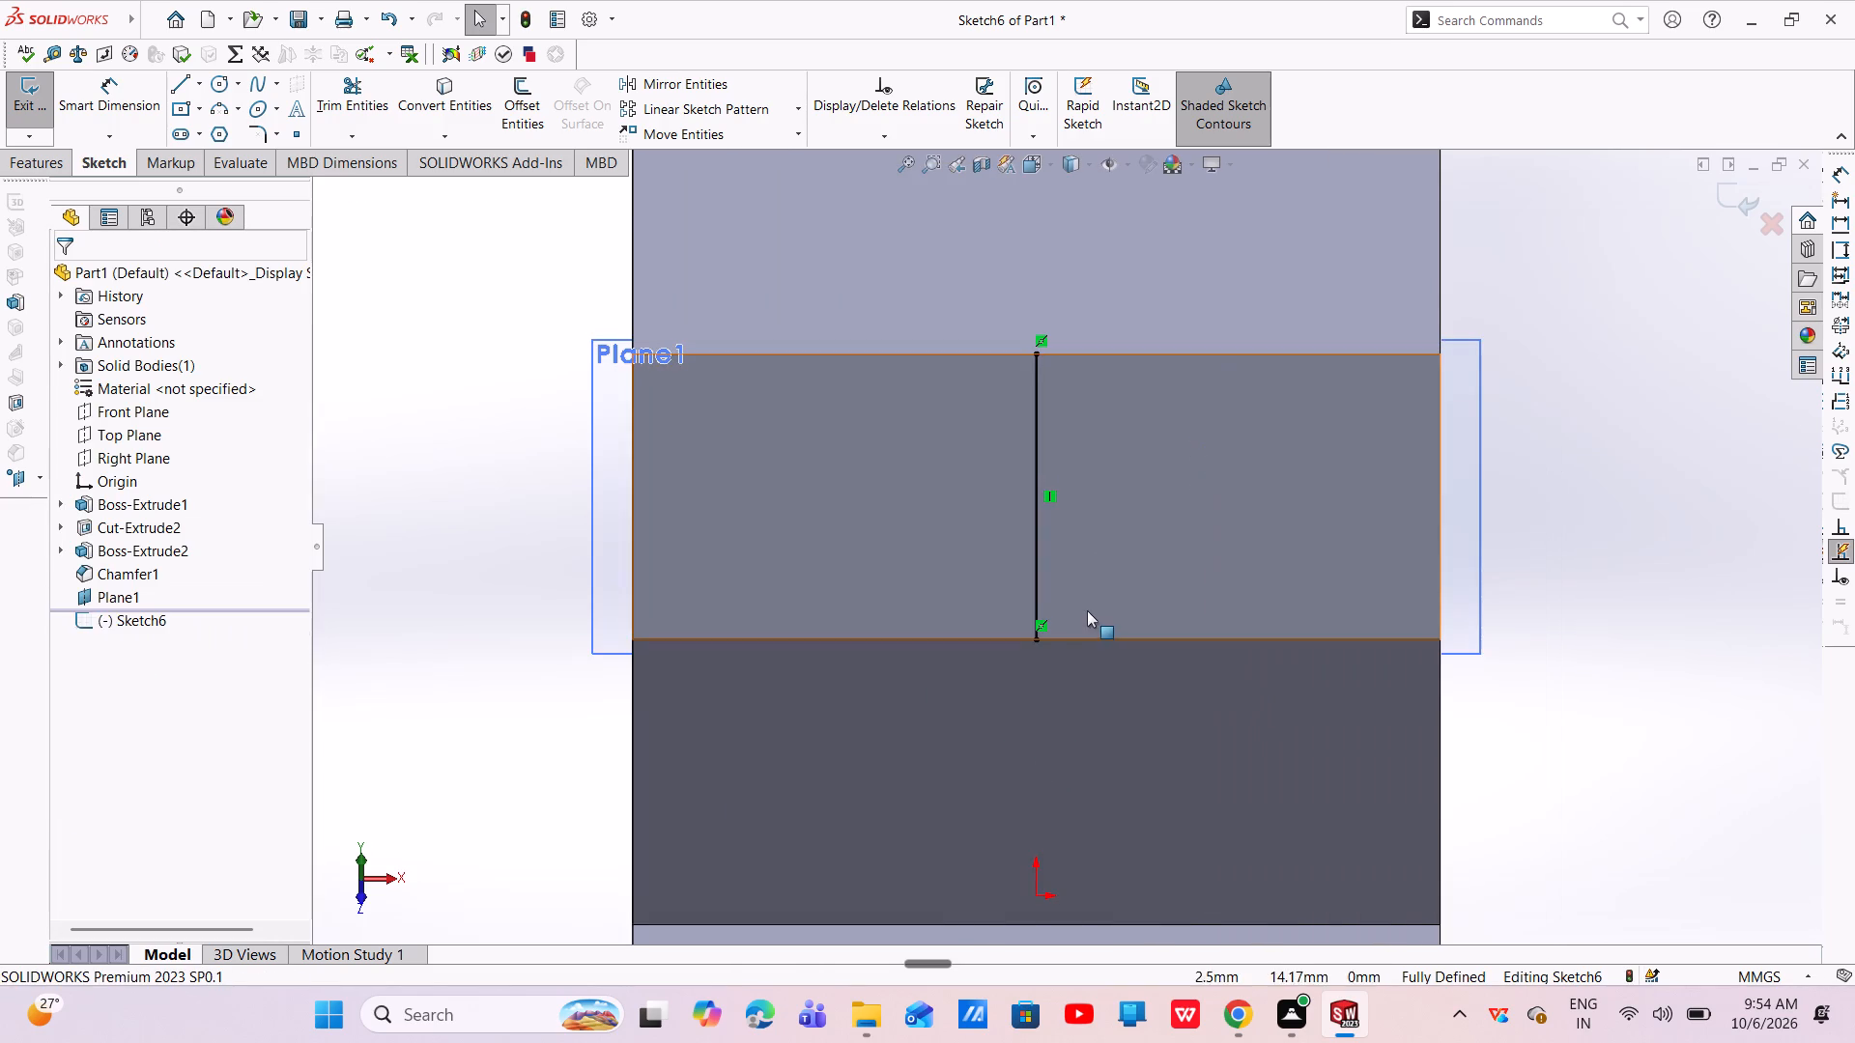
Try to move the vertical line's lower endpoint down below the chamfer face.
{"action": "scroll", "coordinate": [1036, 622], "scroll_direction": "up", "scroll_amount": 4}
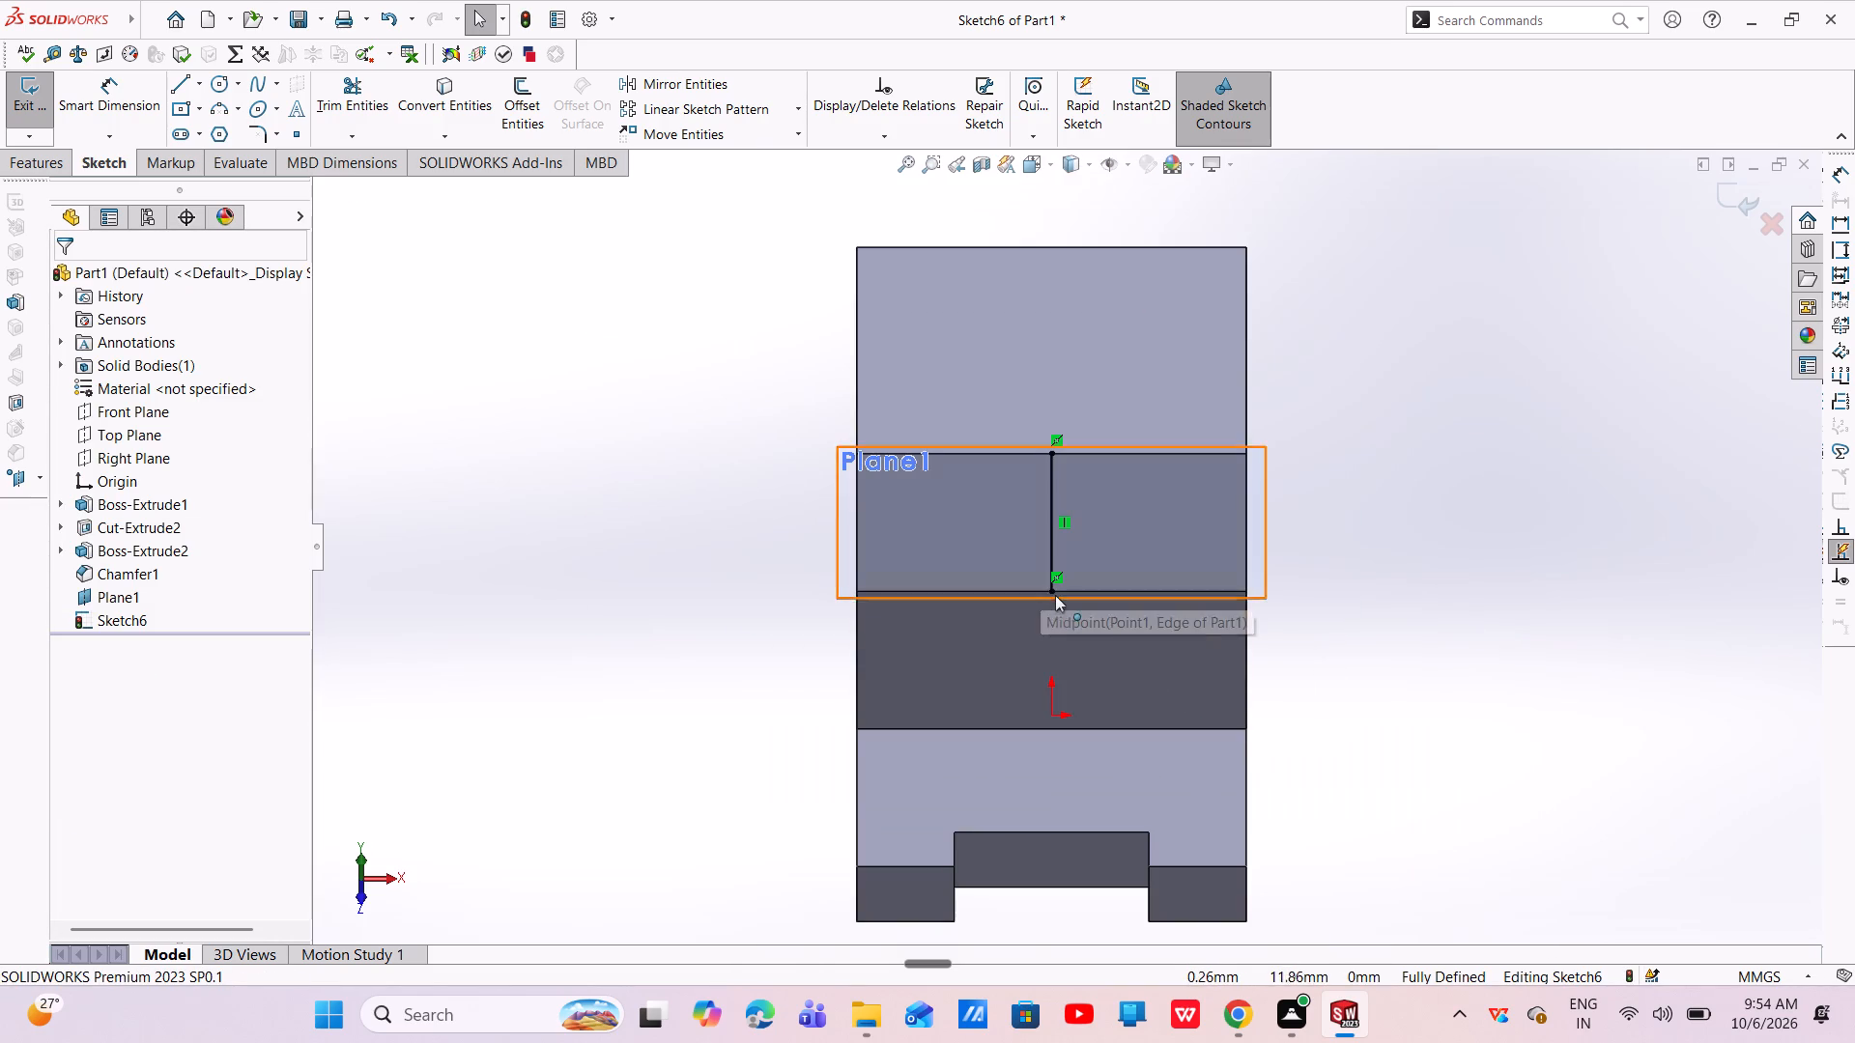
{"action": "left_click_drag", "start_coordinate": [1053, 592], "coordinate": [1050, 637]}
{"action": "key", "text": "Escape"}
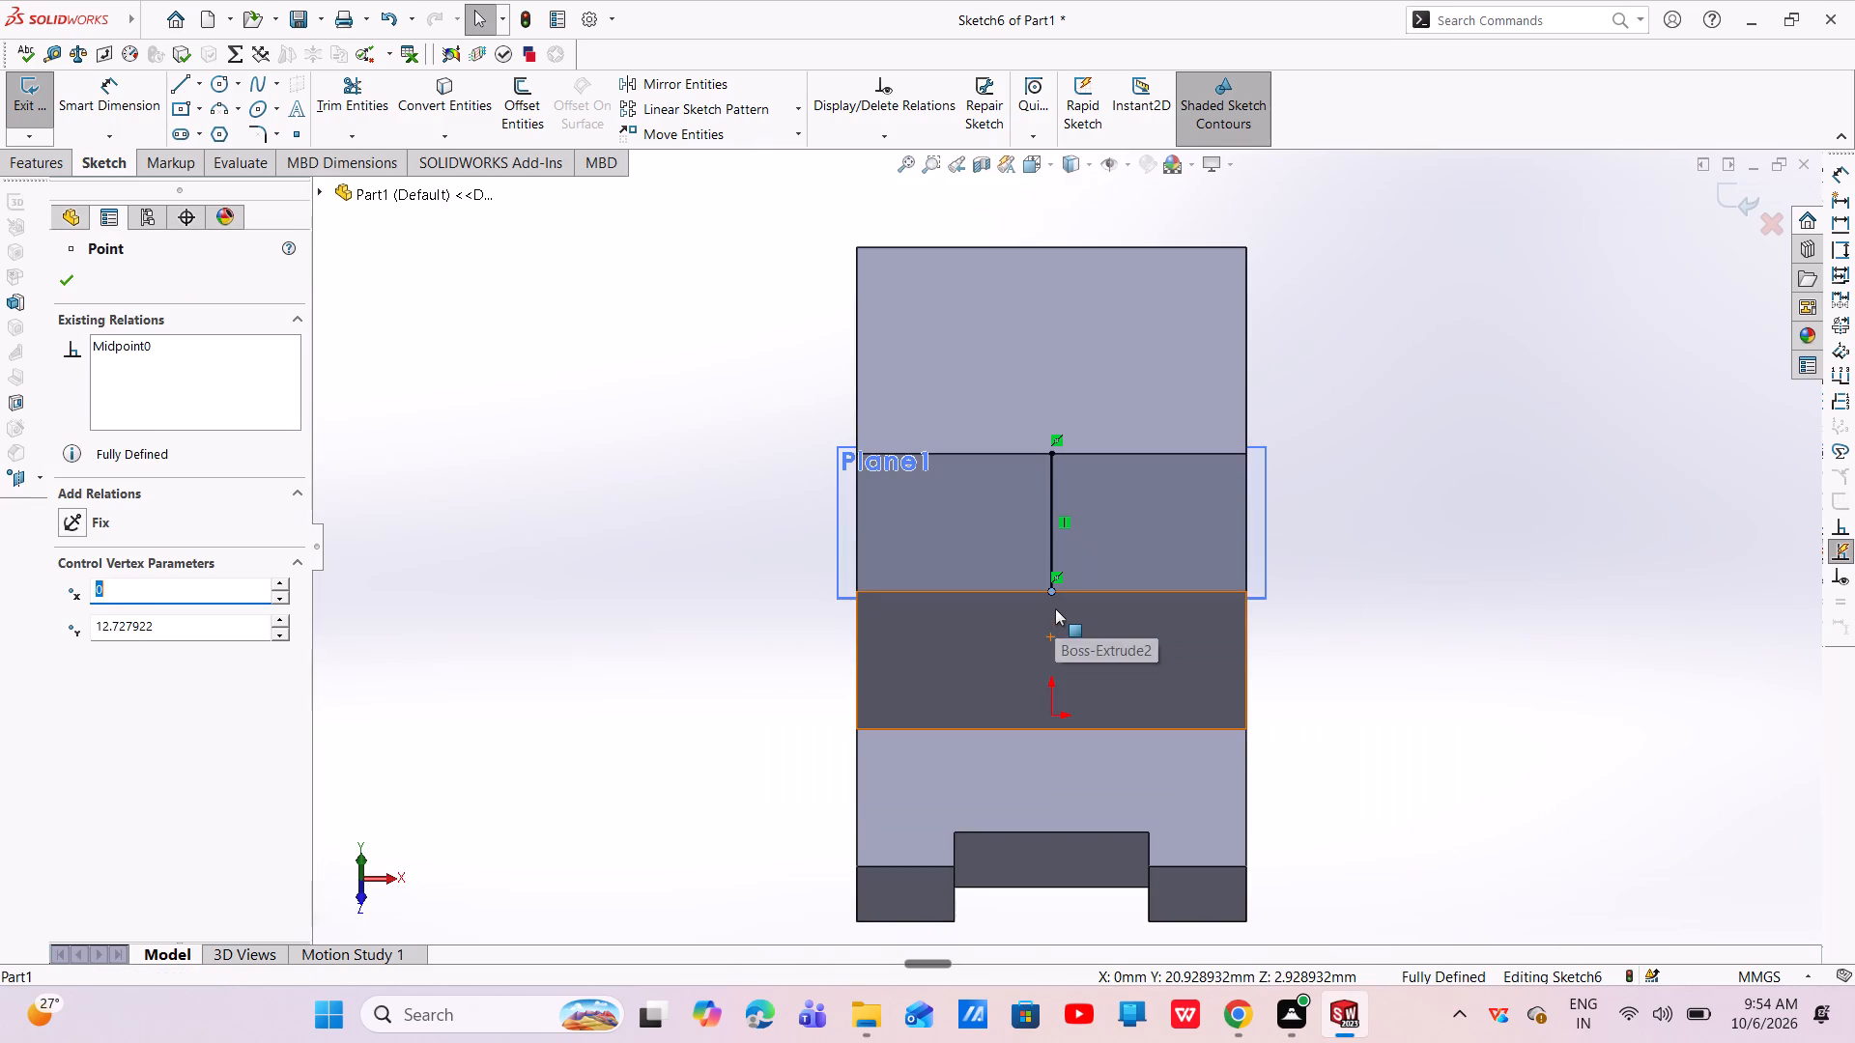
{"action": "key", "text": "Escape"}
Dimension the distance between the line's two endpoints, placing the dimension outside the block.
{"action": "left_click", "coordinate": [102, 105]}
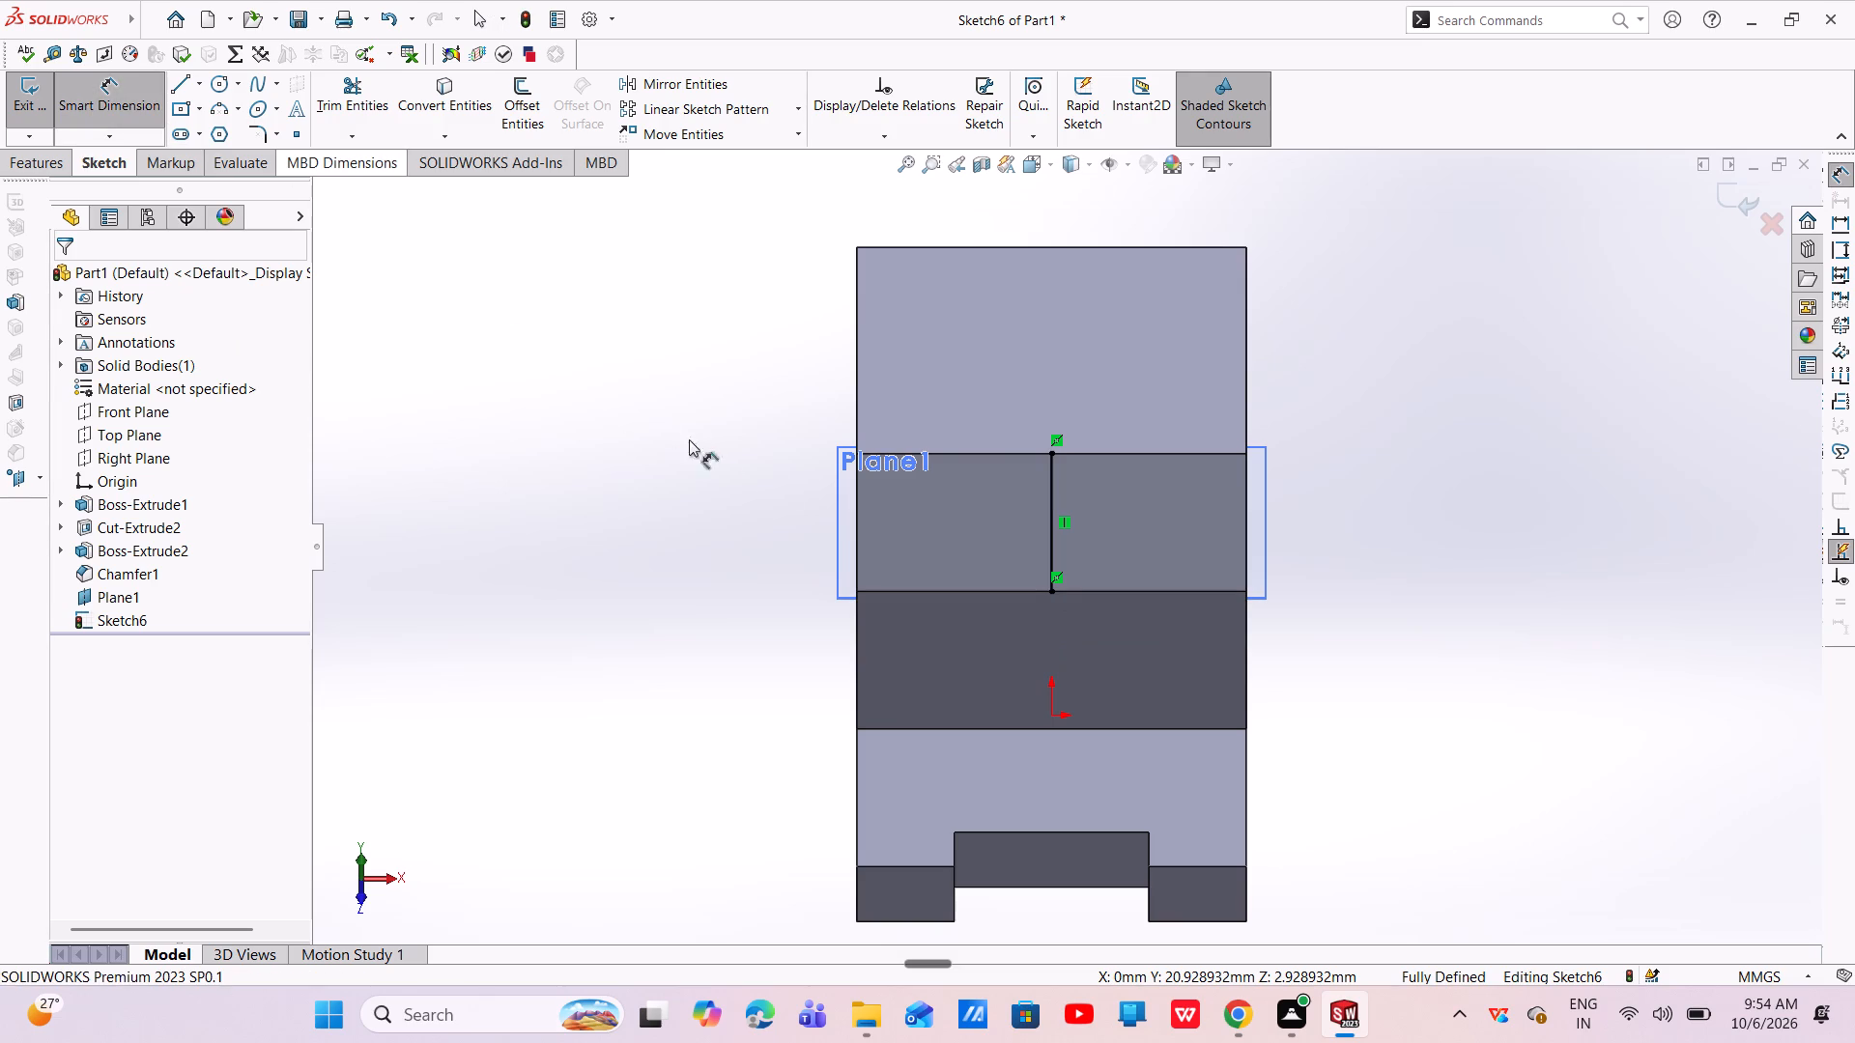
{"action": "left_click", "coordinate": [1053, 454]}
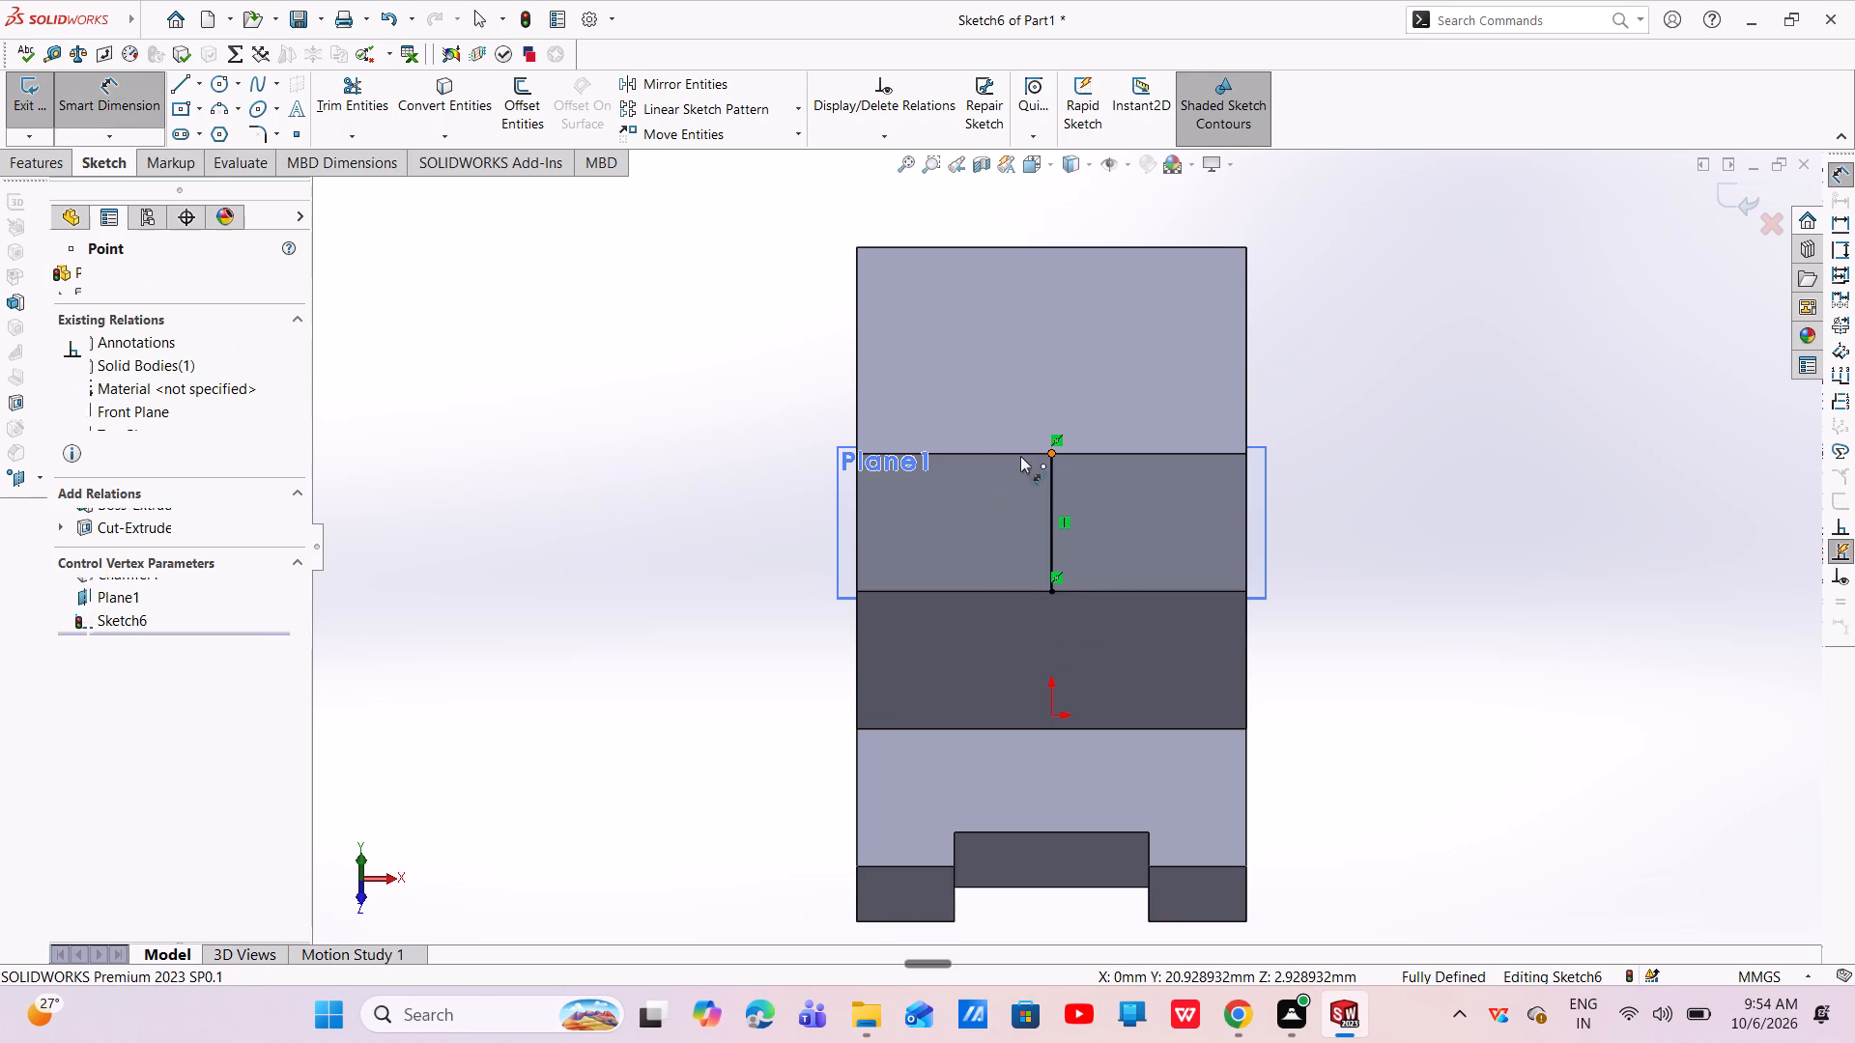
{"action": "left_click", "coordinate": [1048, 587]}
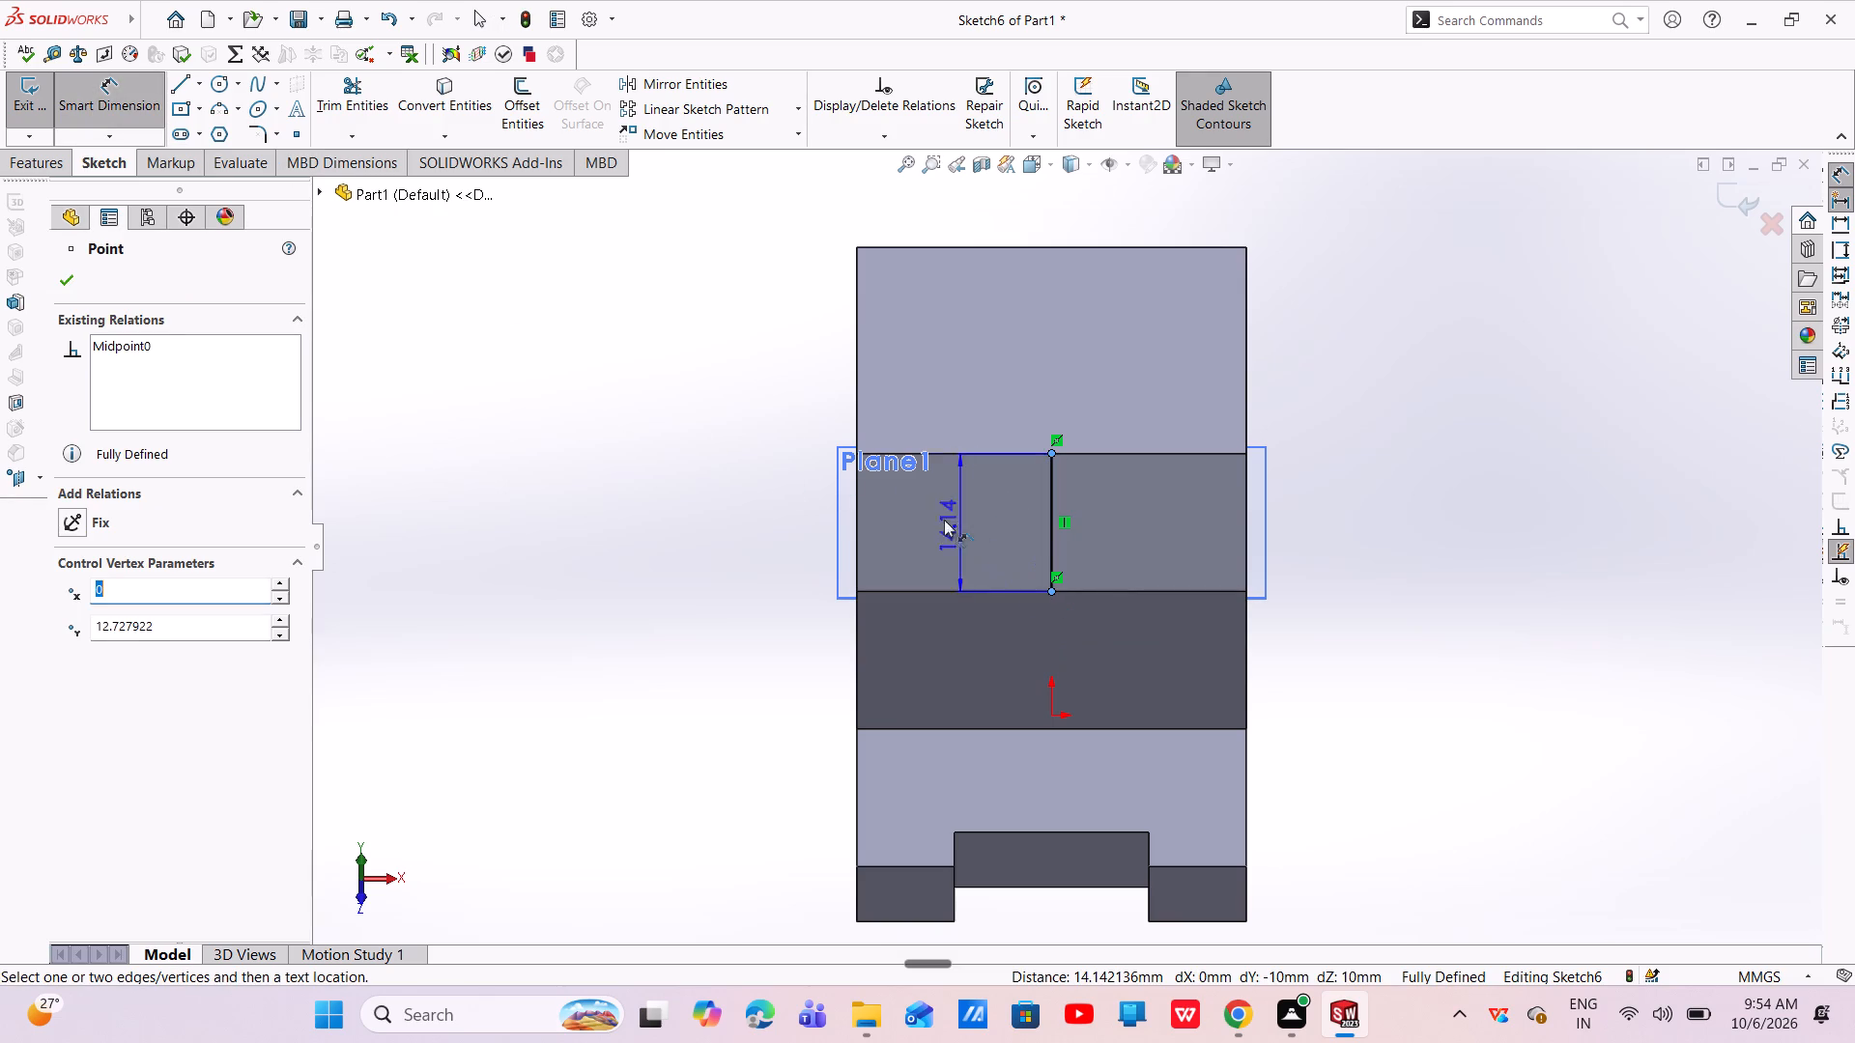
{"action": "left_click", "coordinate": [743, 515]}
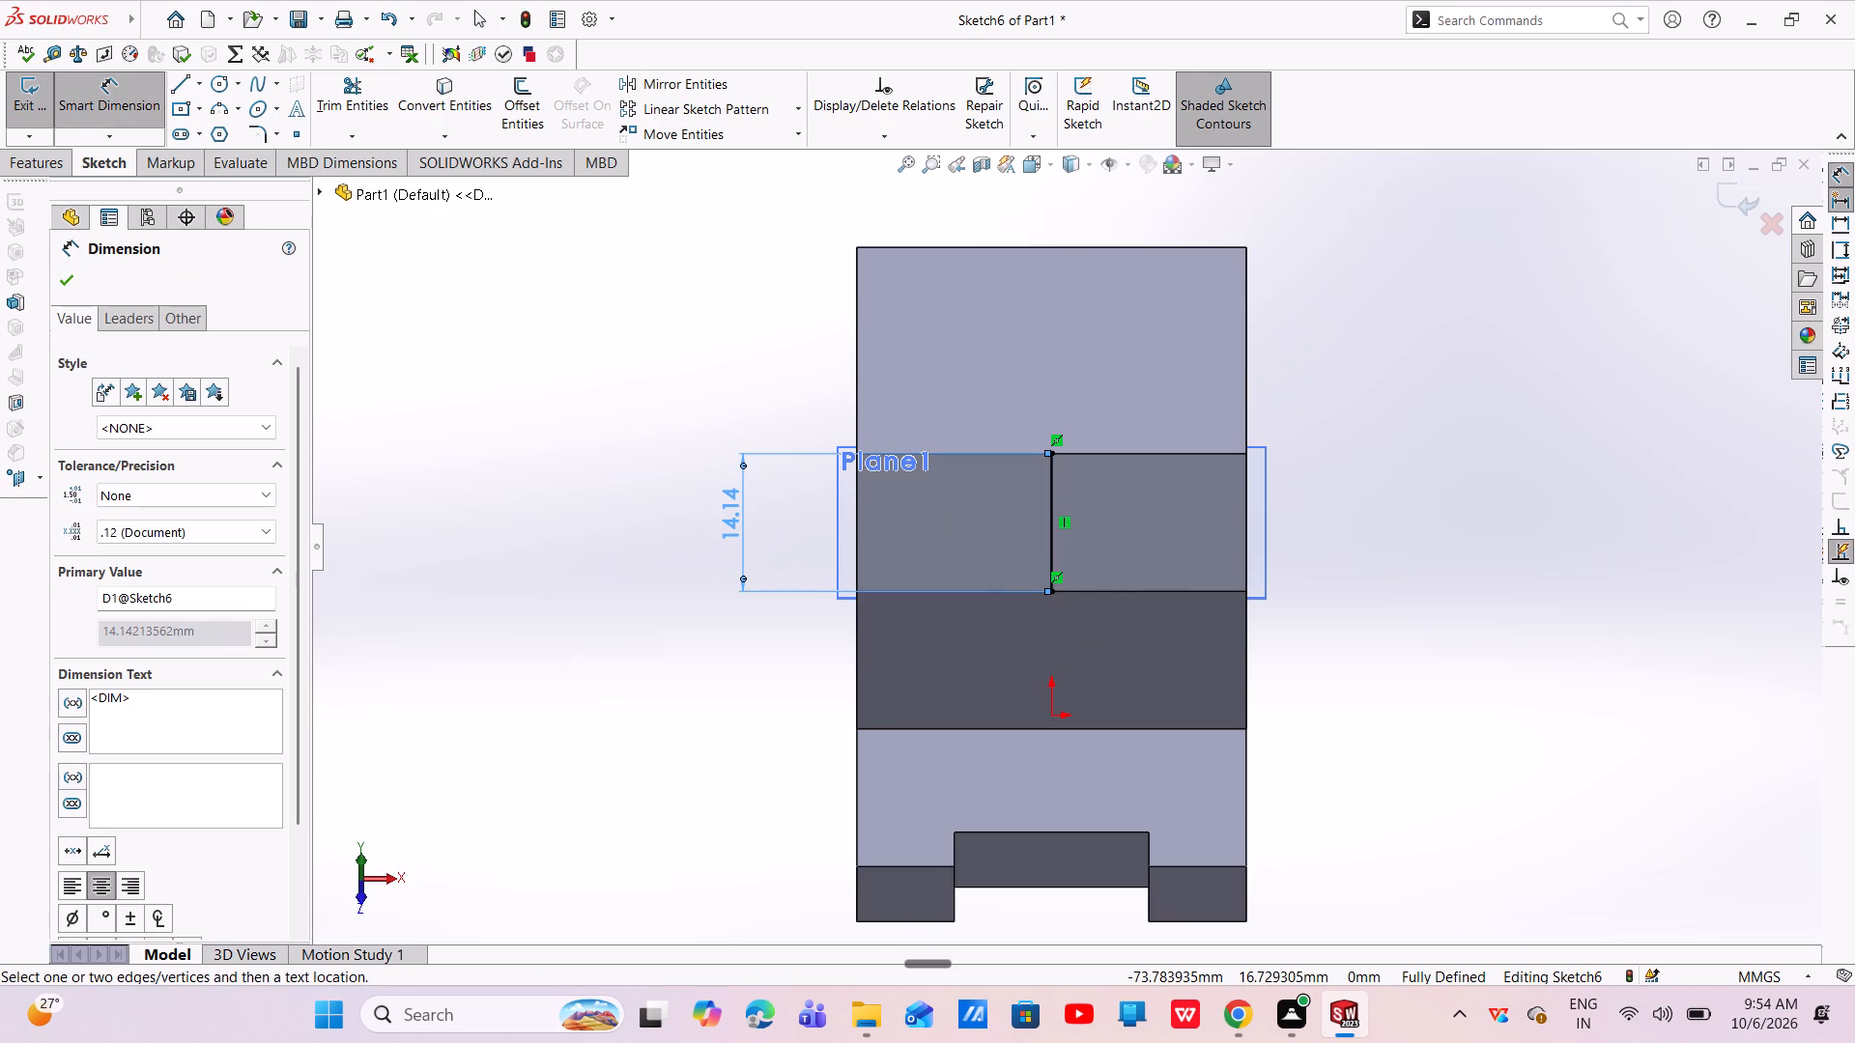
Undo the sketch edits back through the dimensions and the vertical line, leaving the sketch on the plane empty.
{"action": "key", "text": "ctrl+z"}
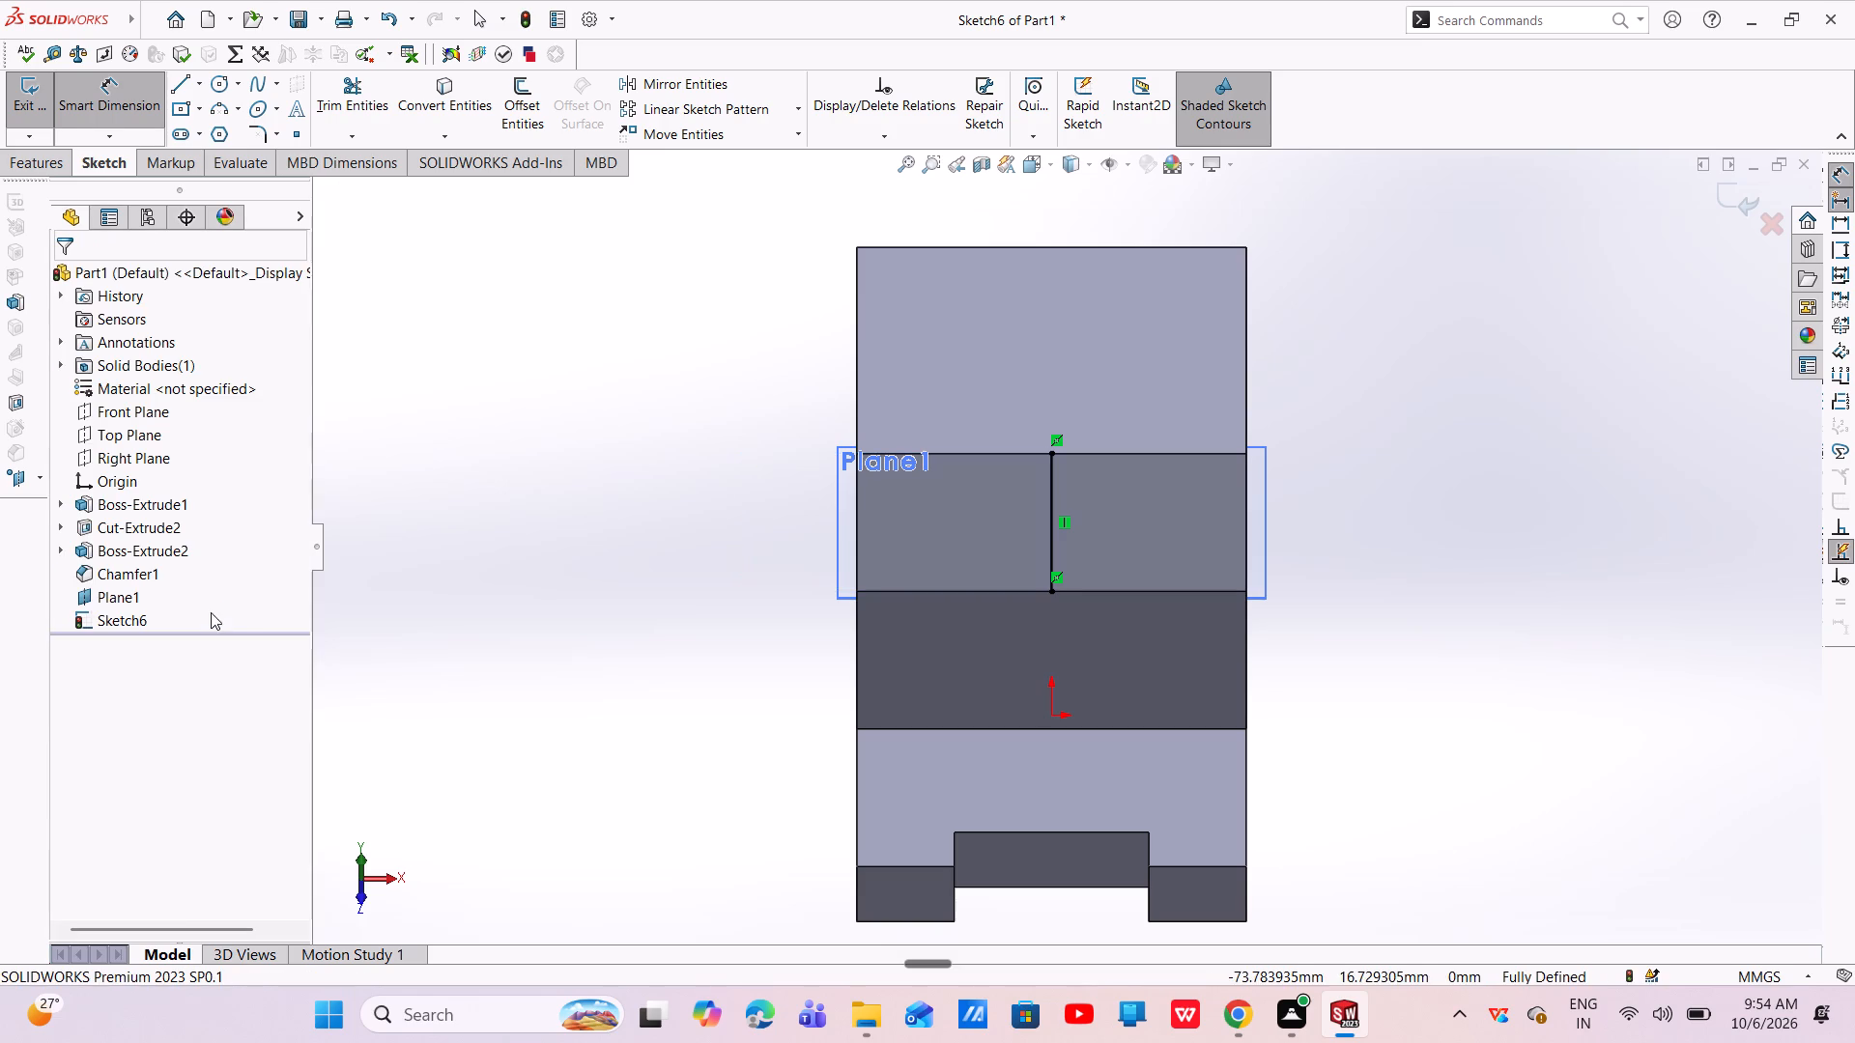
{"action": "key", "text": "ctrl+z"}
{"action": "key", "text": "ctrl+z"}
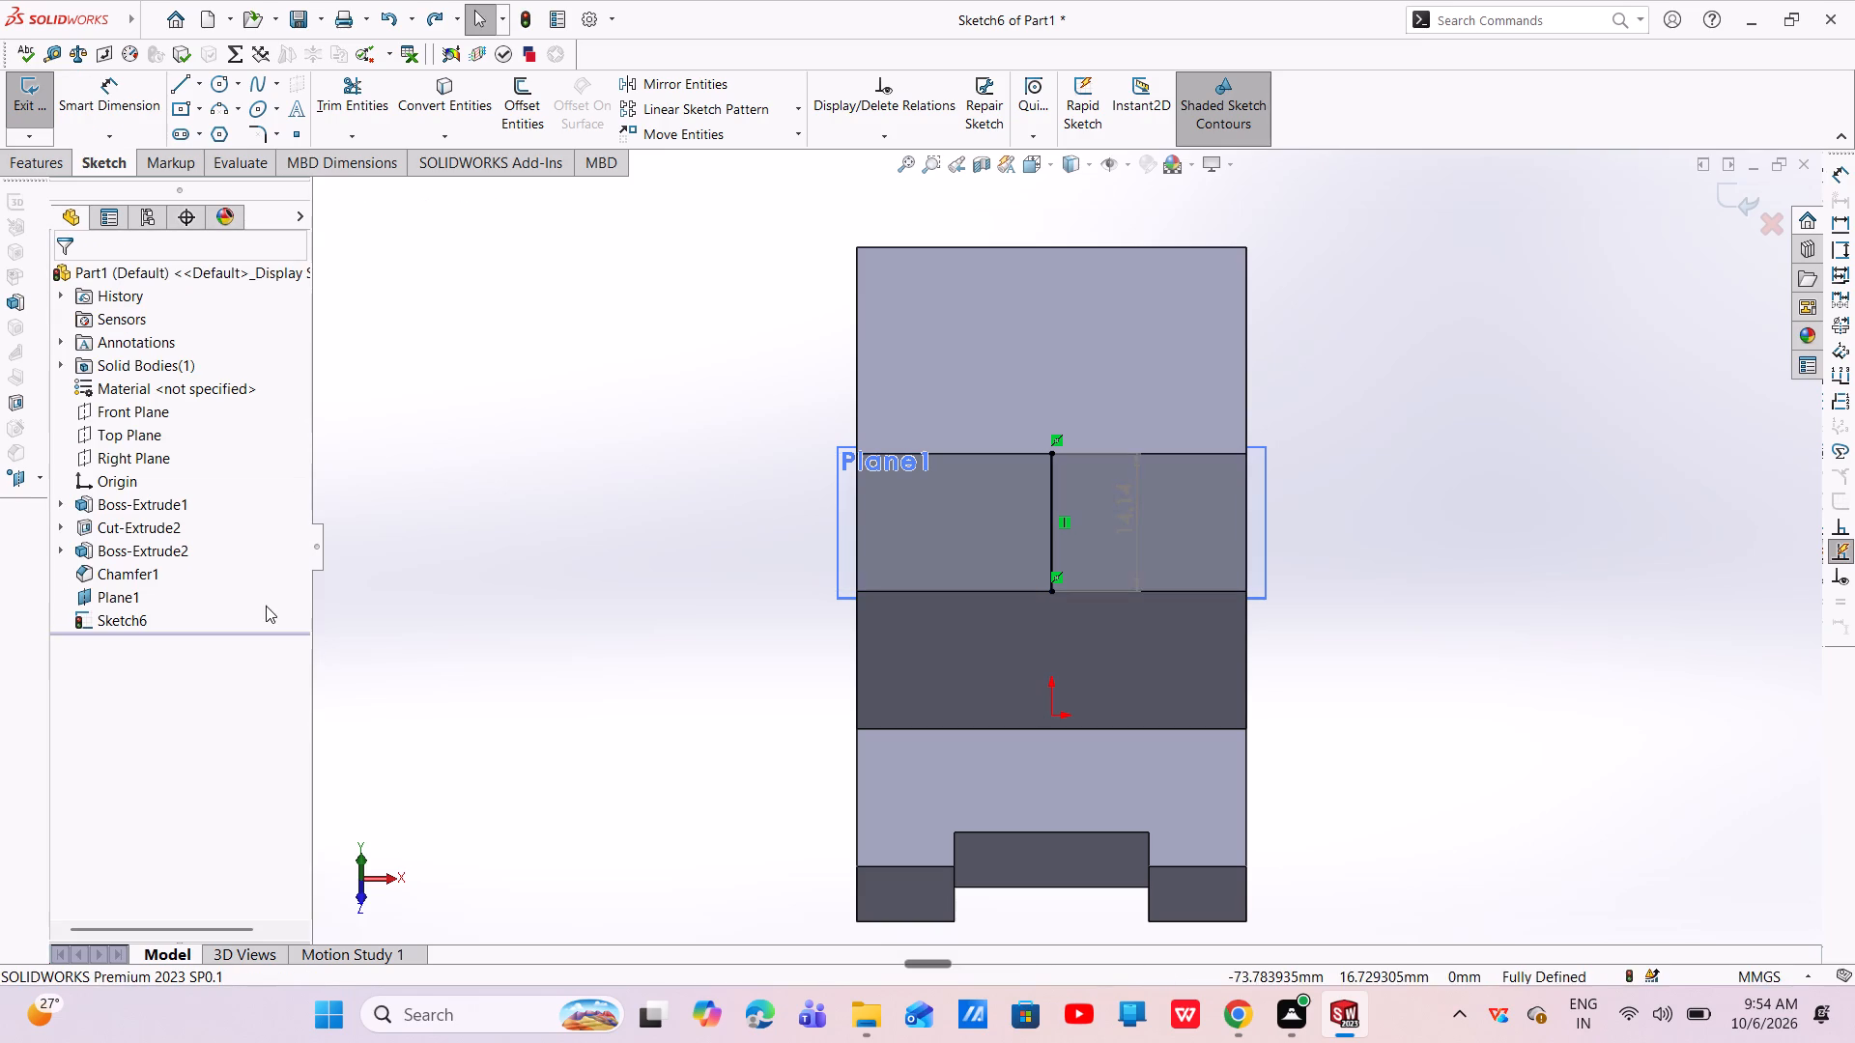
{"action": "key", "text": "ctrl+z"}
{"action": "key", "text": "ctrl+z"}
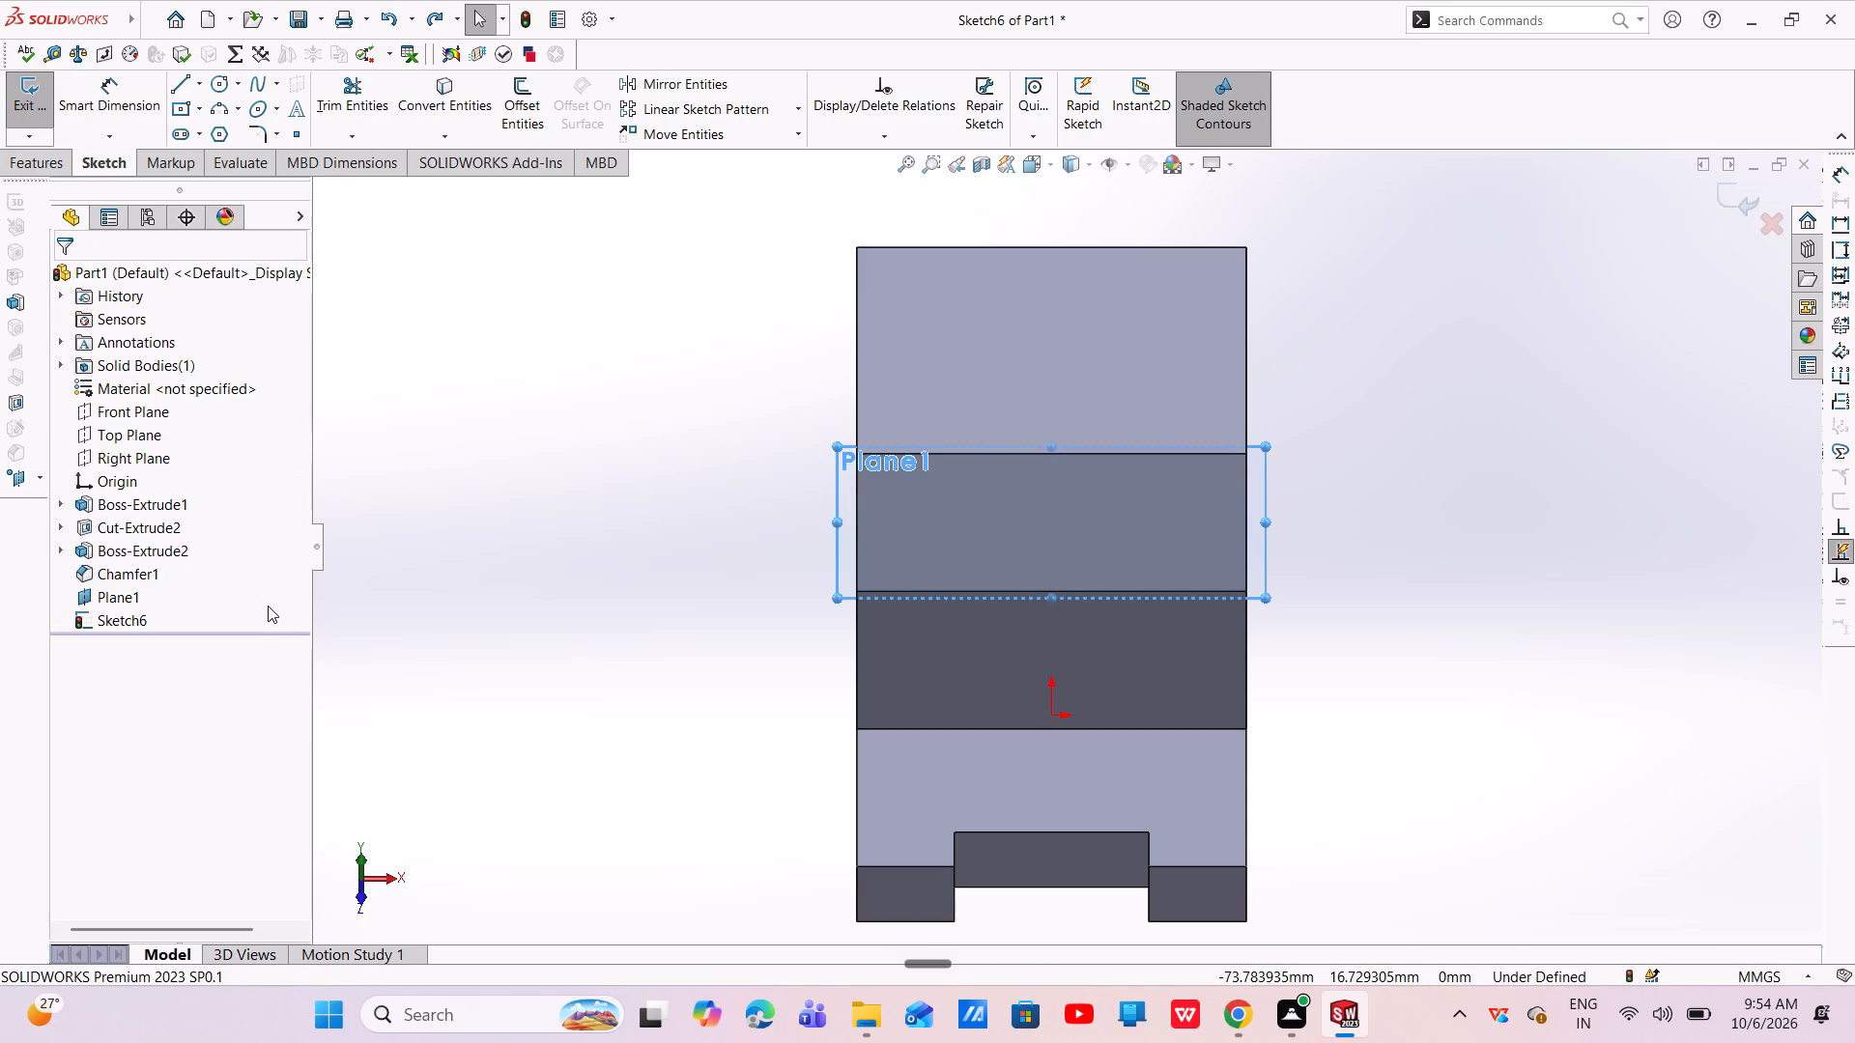
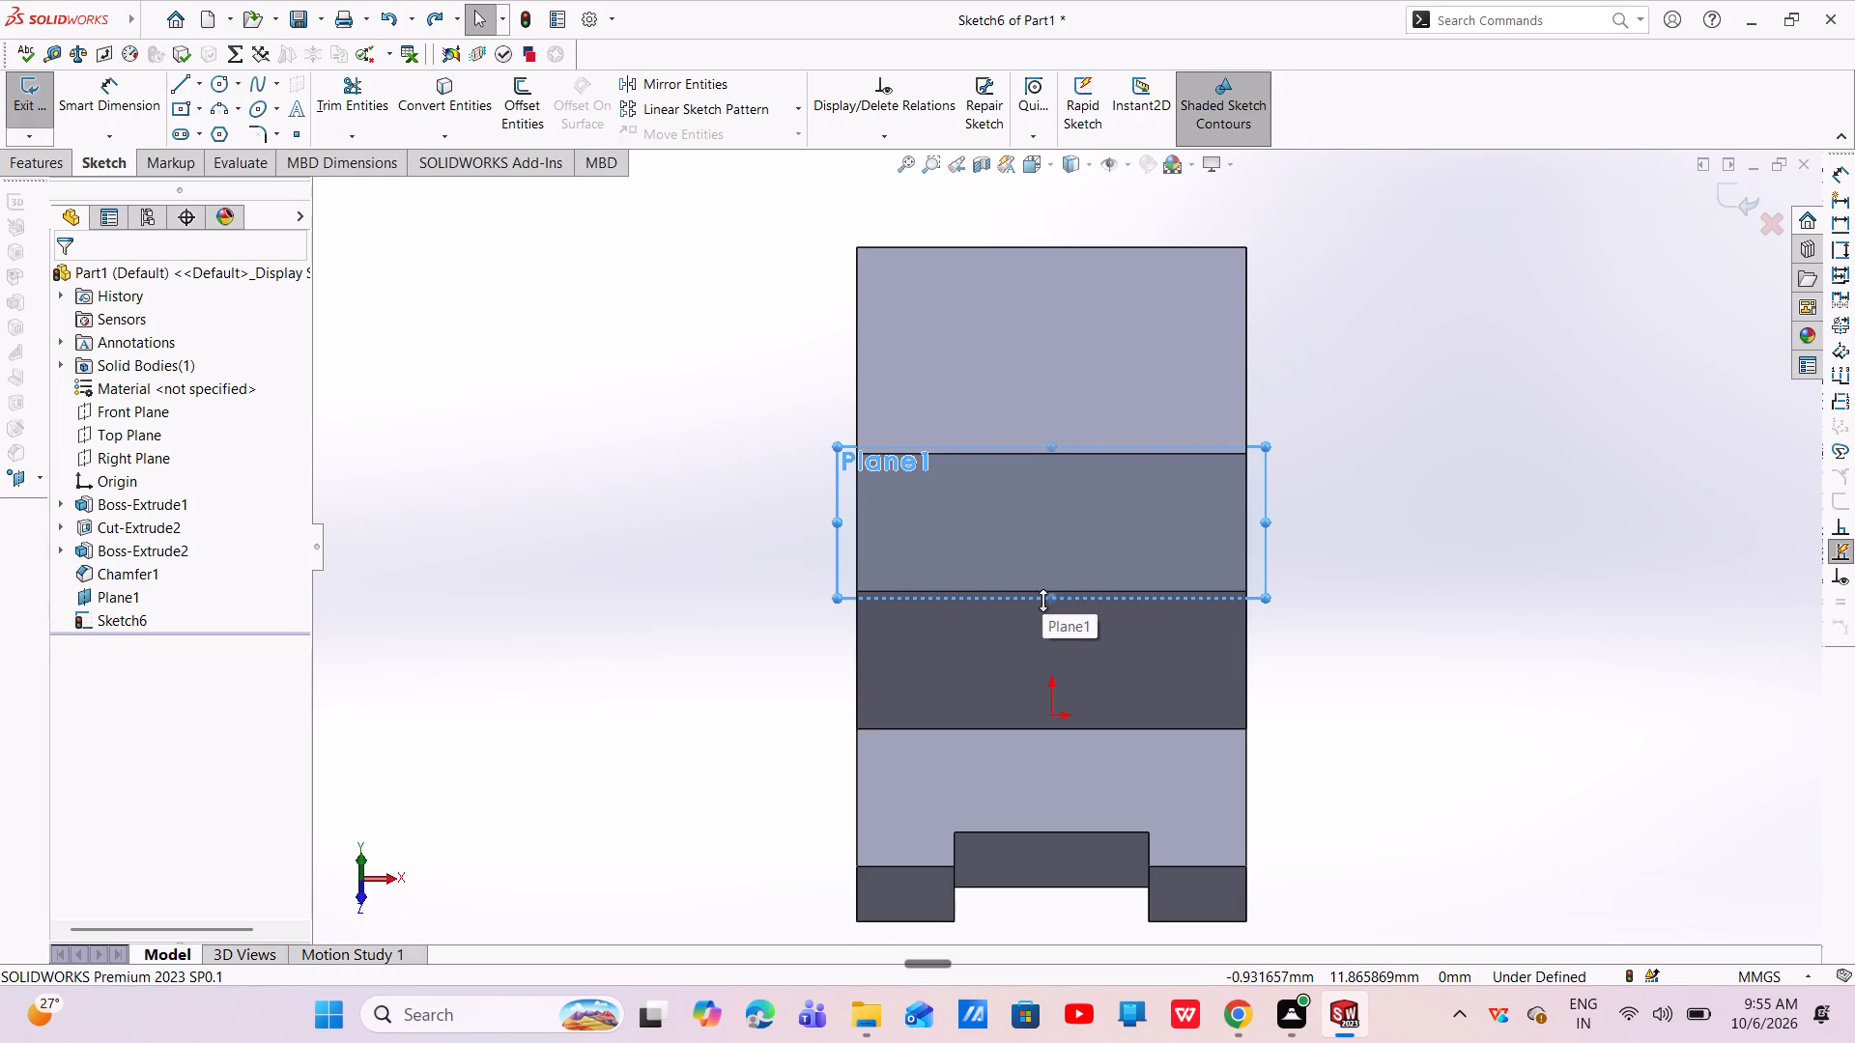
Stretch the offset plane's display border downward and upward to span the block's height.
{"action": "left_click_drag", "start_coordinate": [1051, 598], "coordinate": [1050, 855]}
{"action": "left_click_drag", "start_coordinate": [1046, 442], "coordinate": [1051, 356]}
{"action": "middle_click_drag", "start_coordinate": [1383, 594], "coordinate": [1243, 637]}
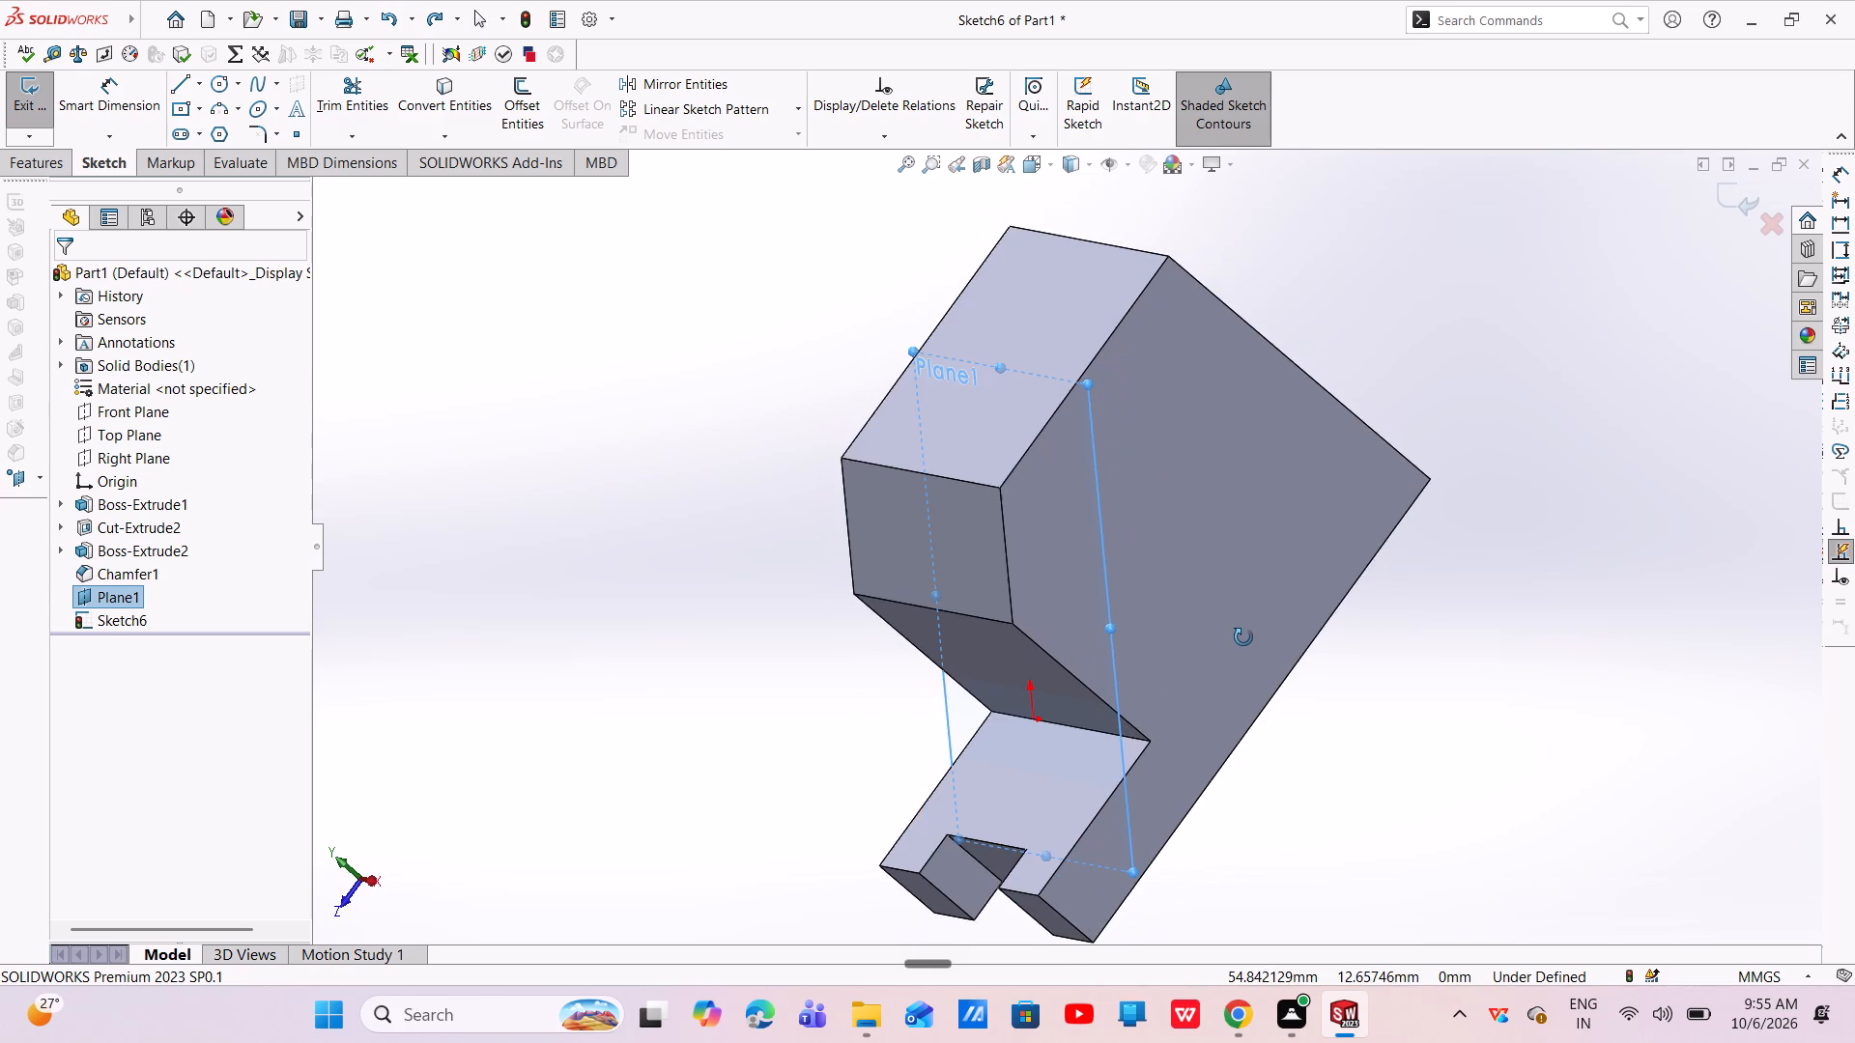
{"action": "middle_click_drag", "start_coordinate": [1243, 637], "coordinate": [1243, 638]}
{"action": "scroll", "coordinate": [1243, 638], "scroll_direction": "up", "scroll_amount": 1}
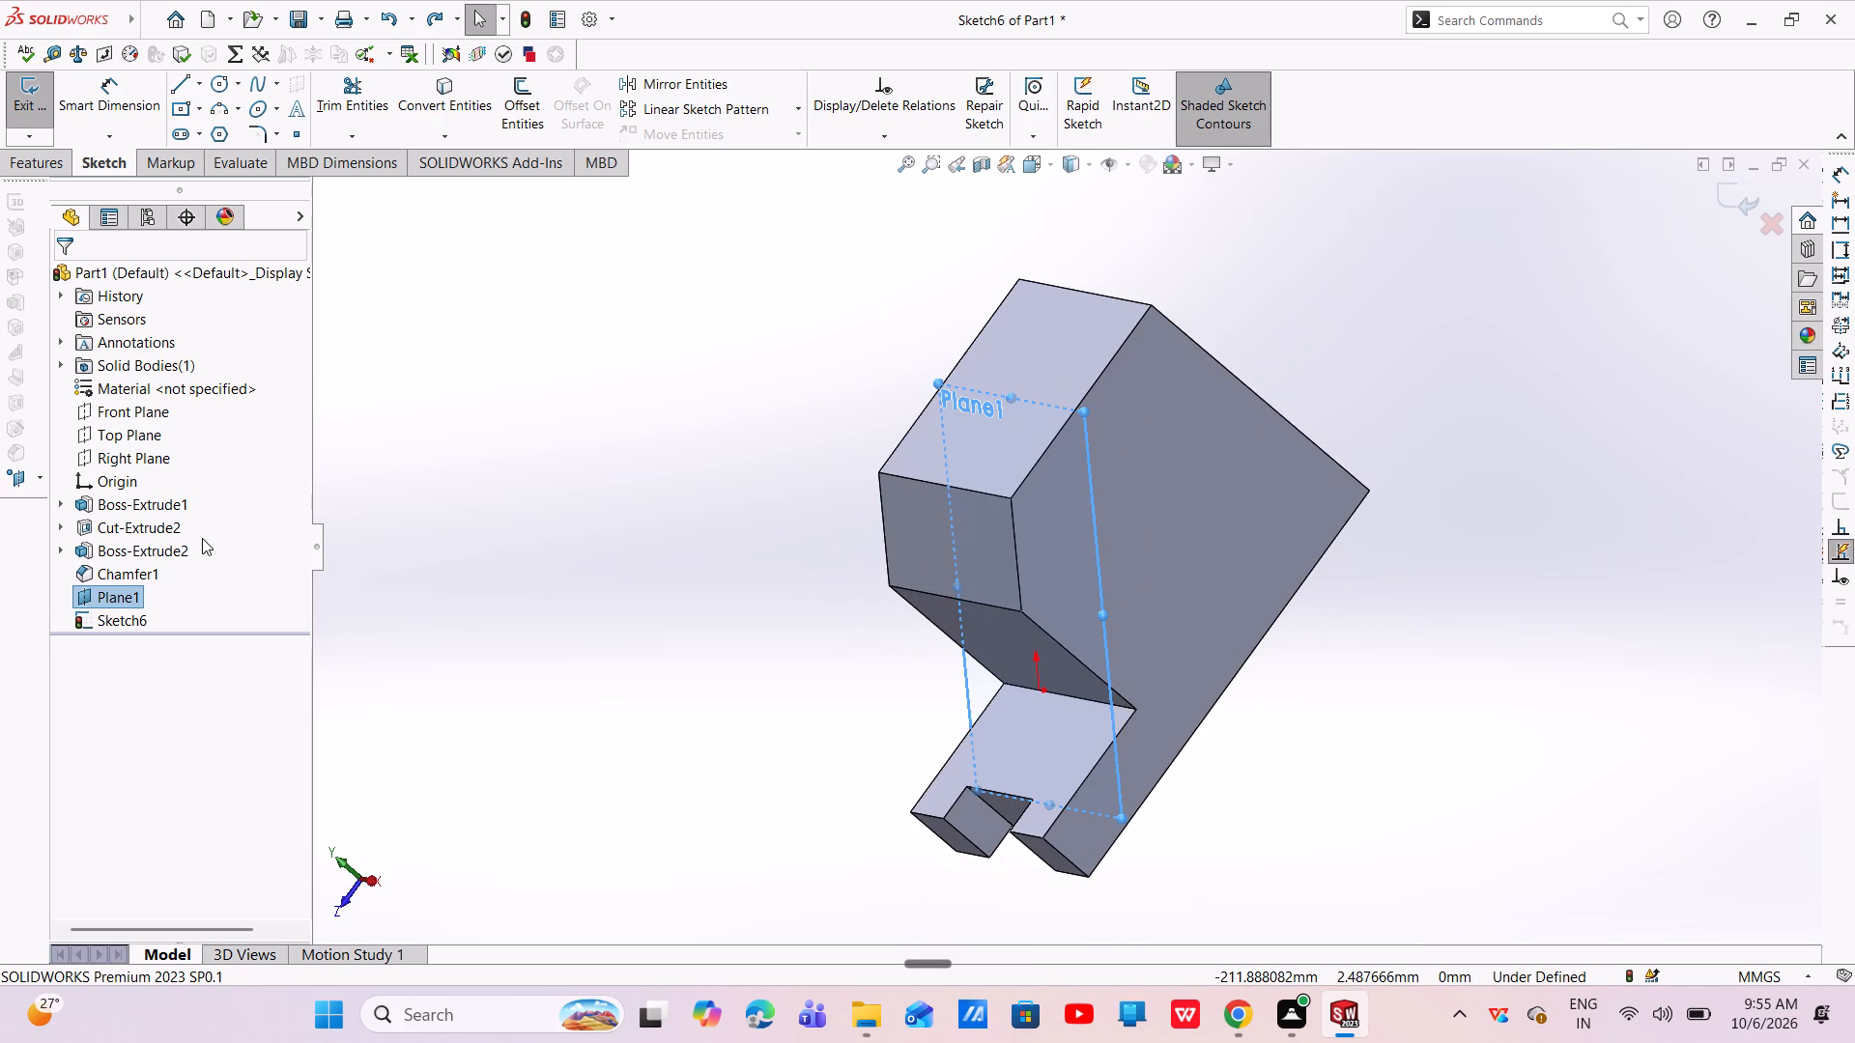
Exit the empty sketch on the offset plane without adding any geometry.
{"action": "left_click", "coordinate": [129, 613]}
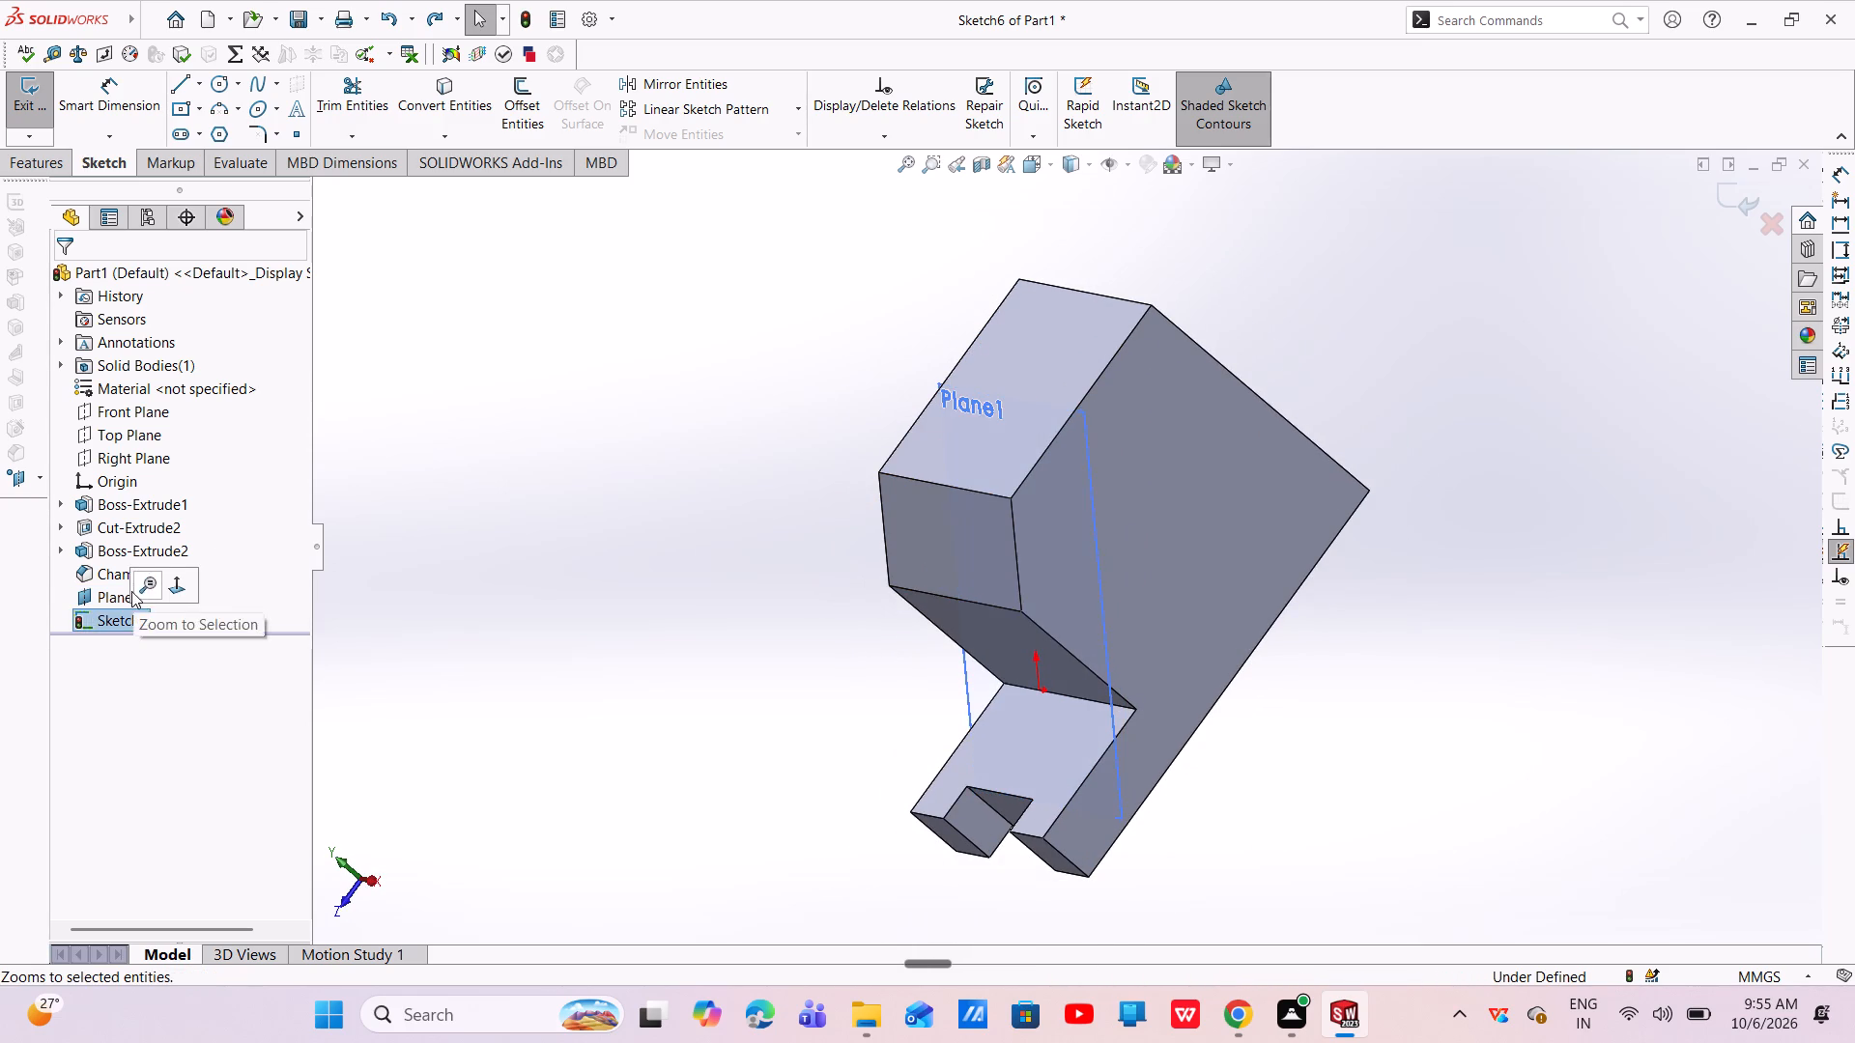
{"action": "left_click", "coordinate": [115, 593]}
{"action": "right_click", "coordinate": [115, 593]}
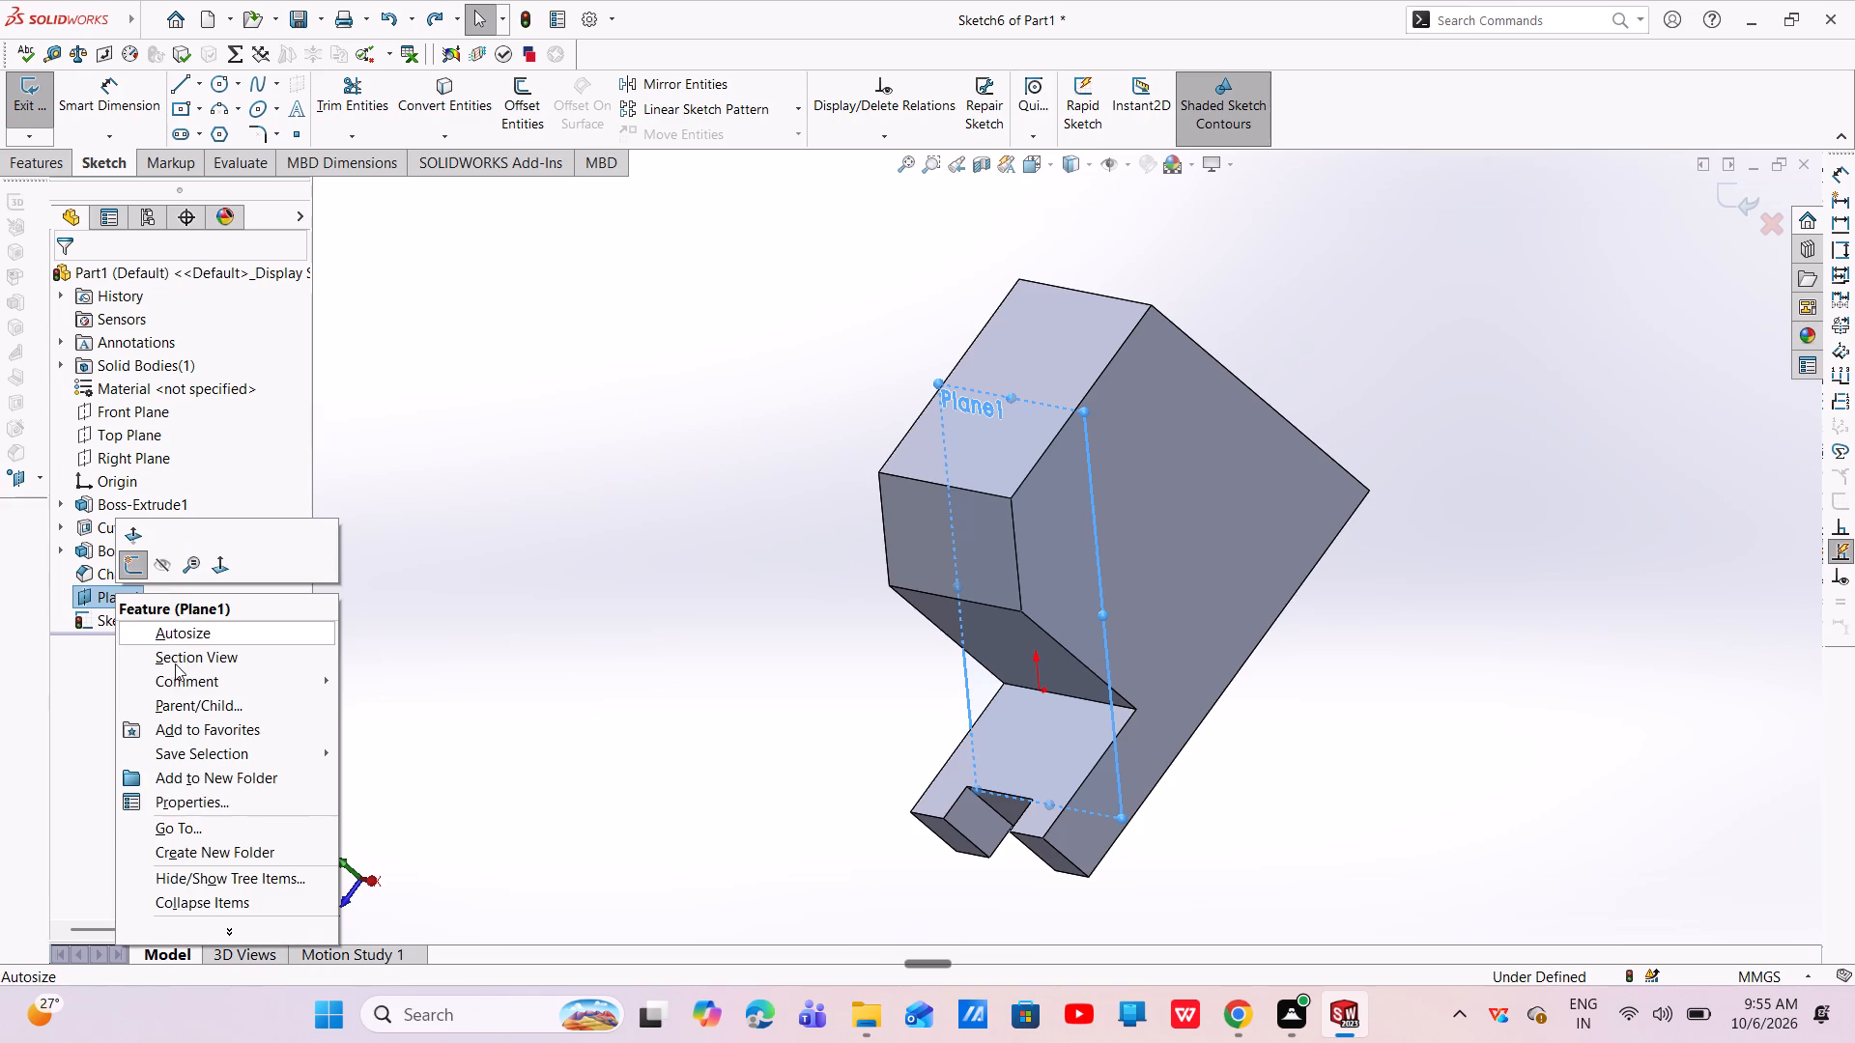
{"action": "key", "text": "Escape"}
{"action": "key", "text": "Escape"}
{"action": "left_click", "coordinate": [128, 588]}
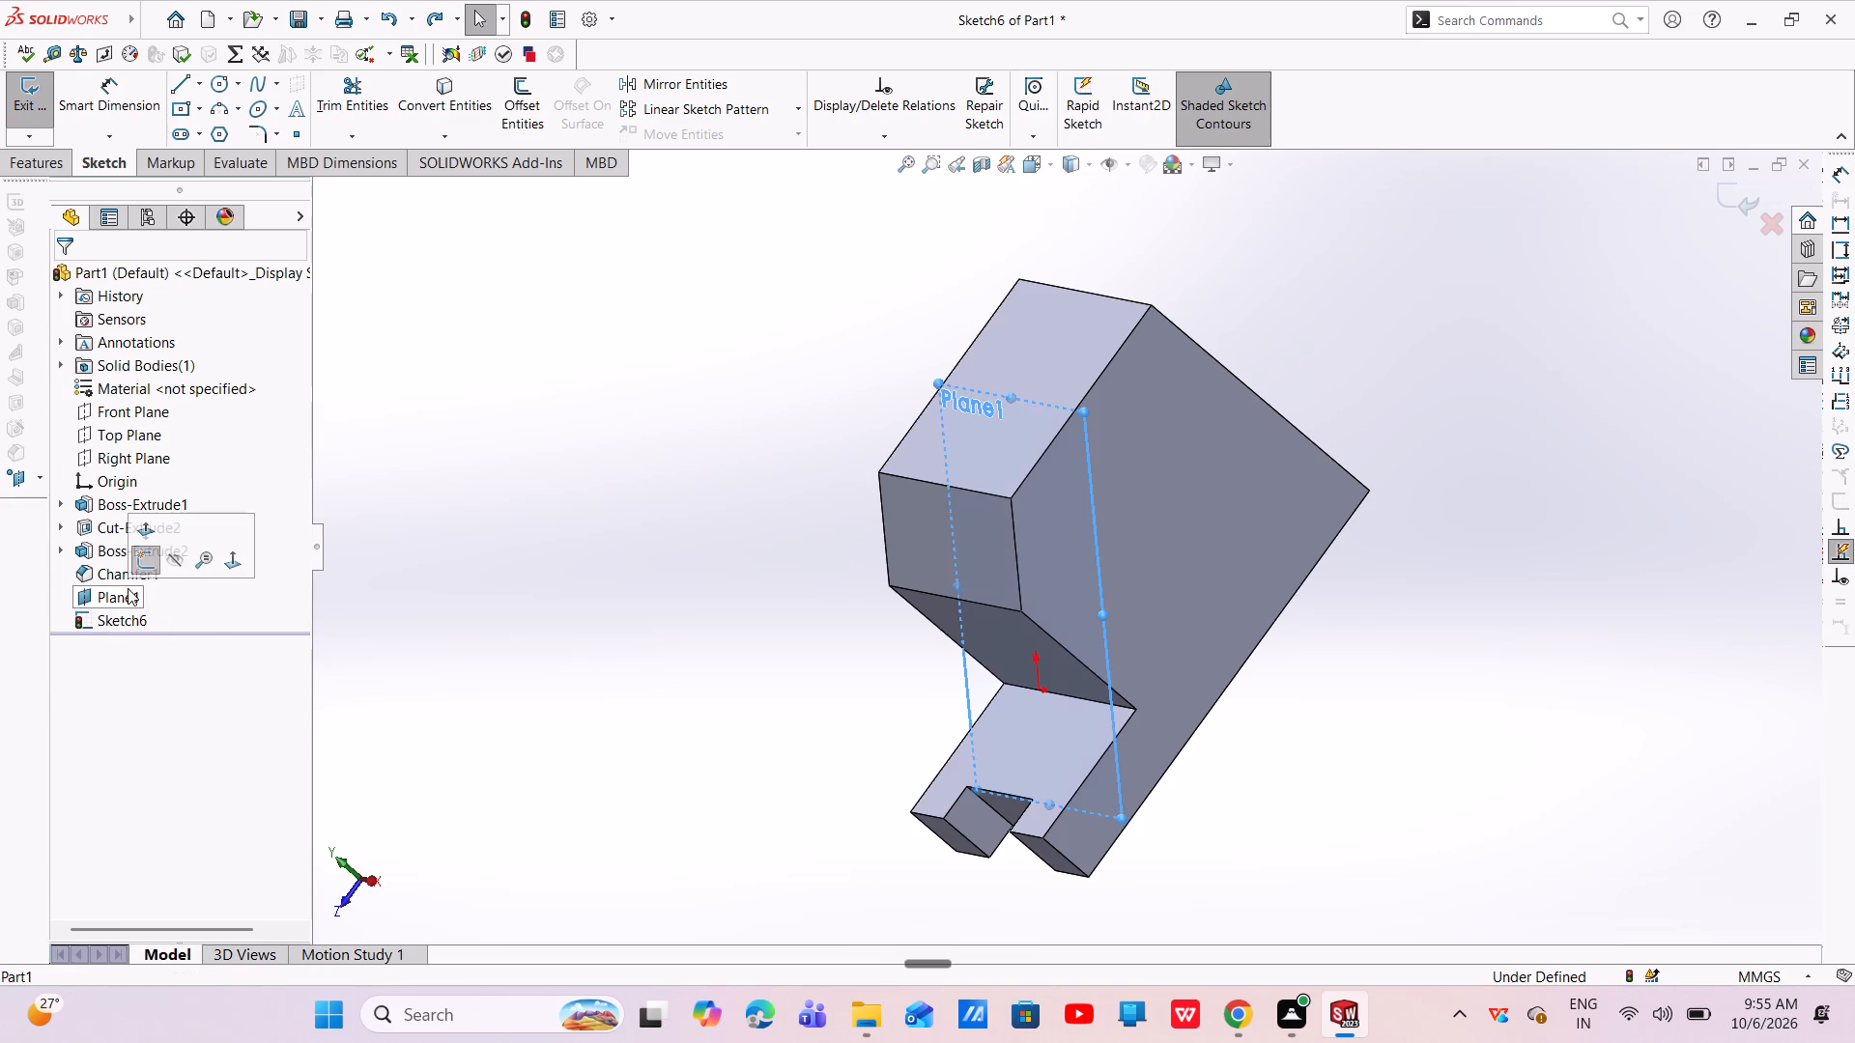
{"action": "left_click", "coordinate": [151, 572]}
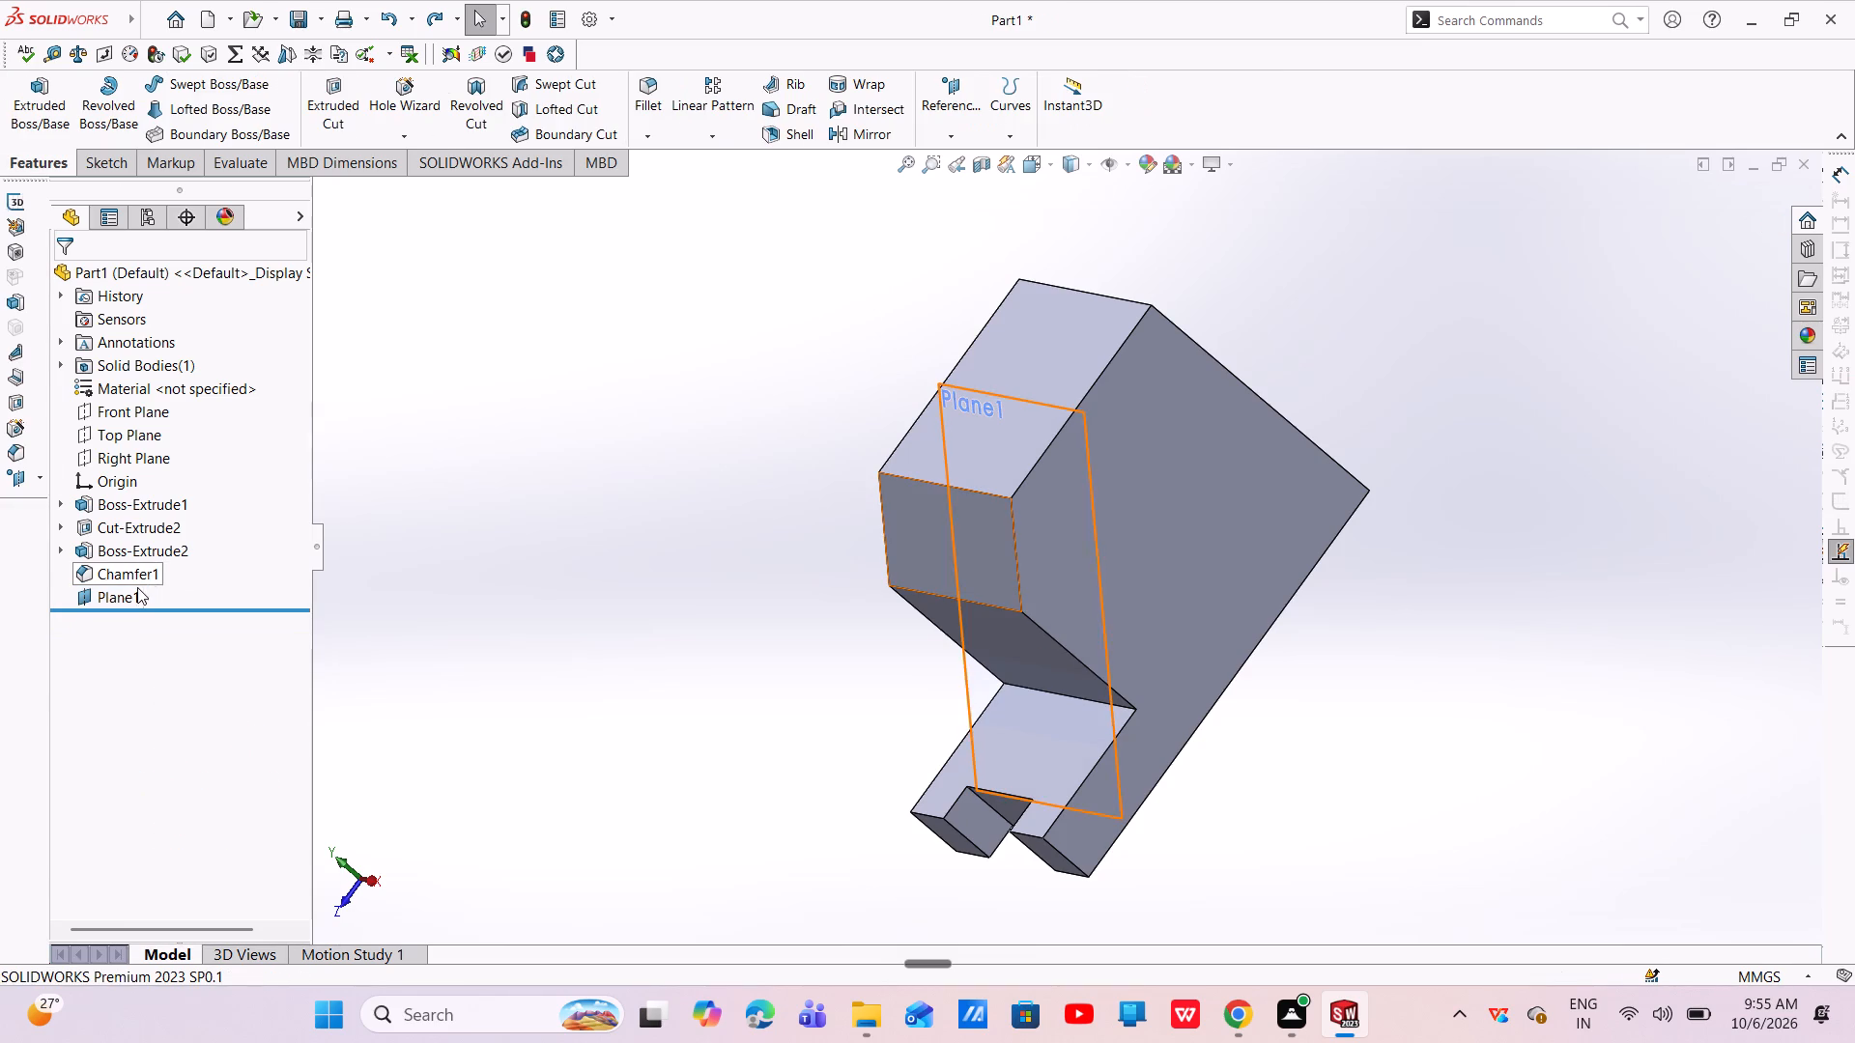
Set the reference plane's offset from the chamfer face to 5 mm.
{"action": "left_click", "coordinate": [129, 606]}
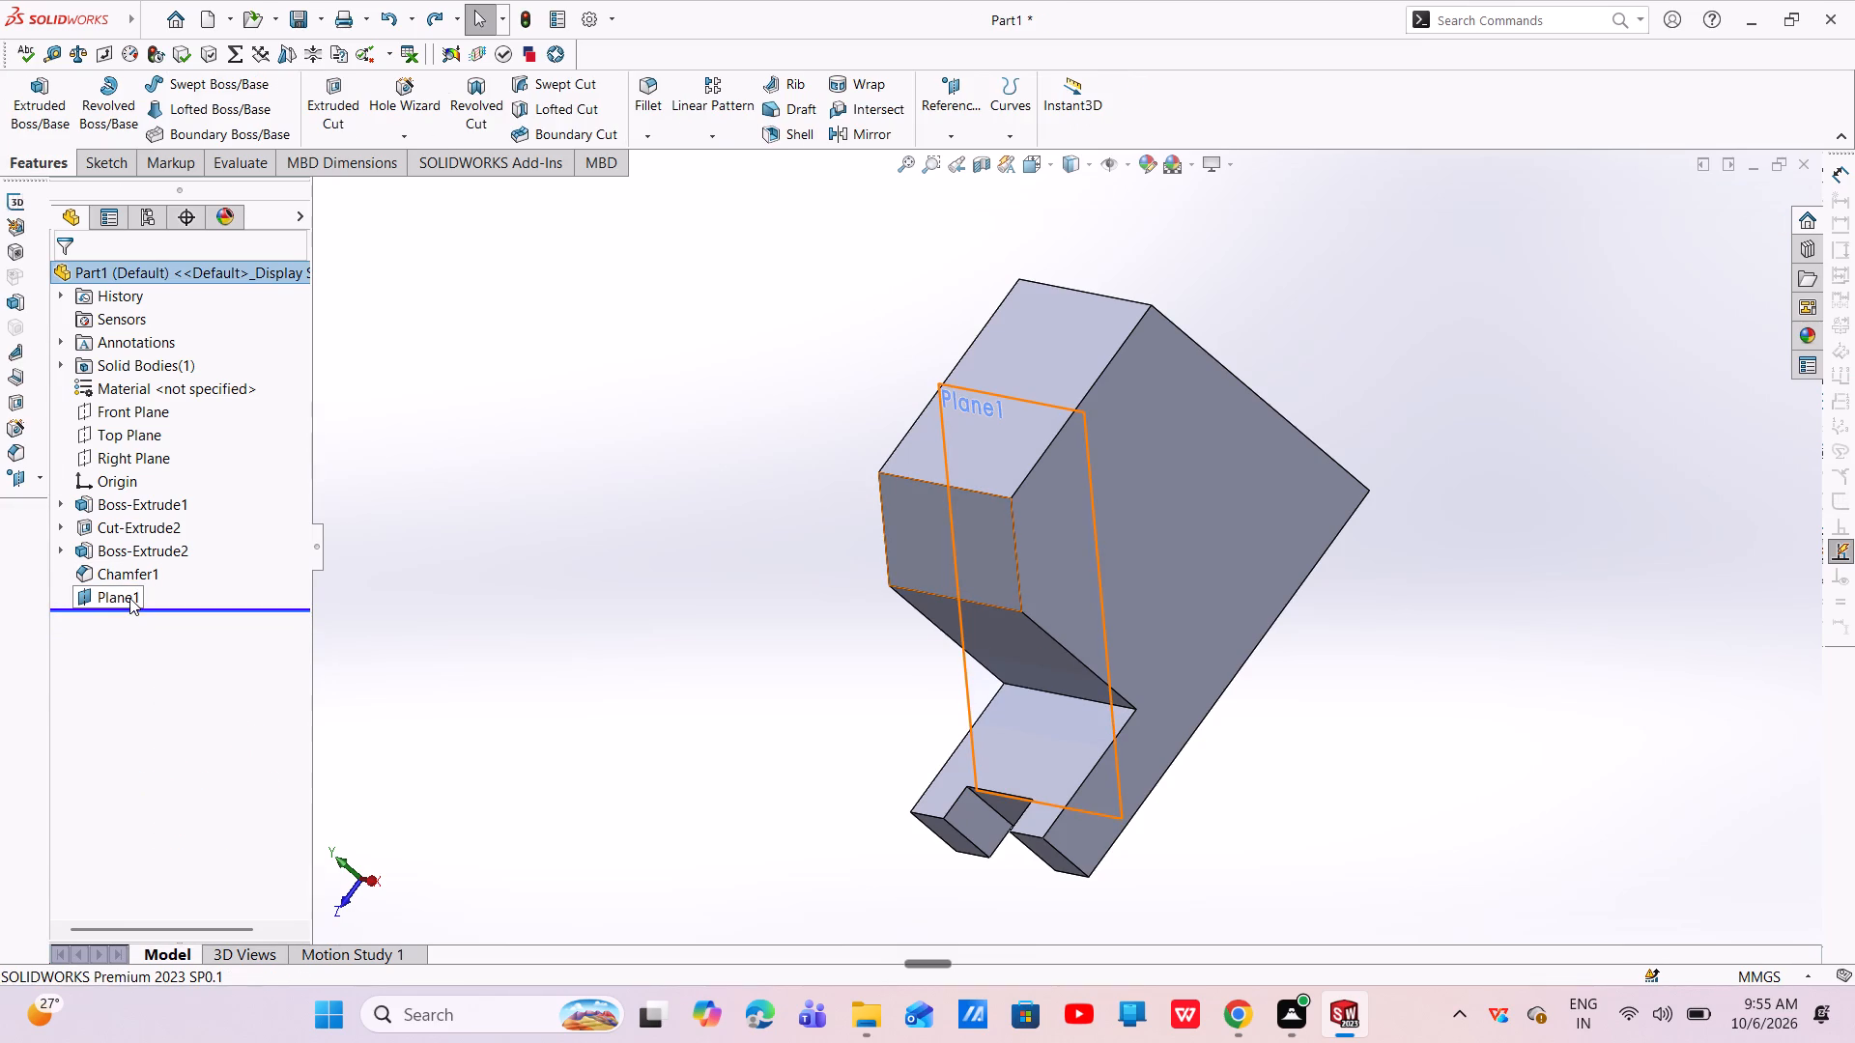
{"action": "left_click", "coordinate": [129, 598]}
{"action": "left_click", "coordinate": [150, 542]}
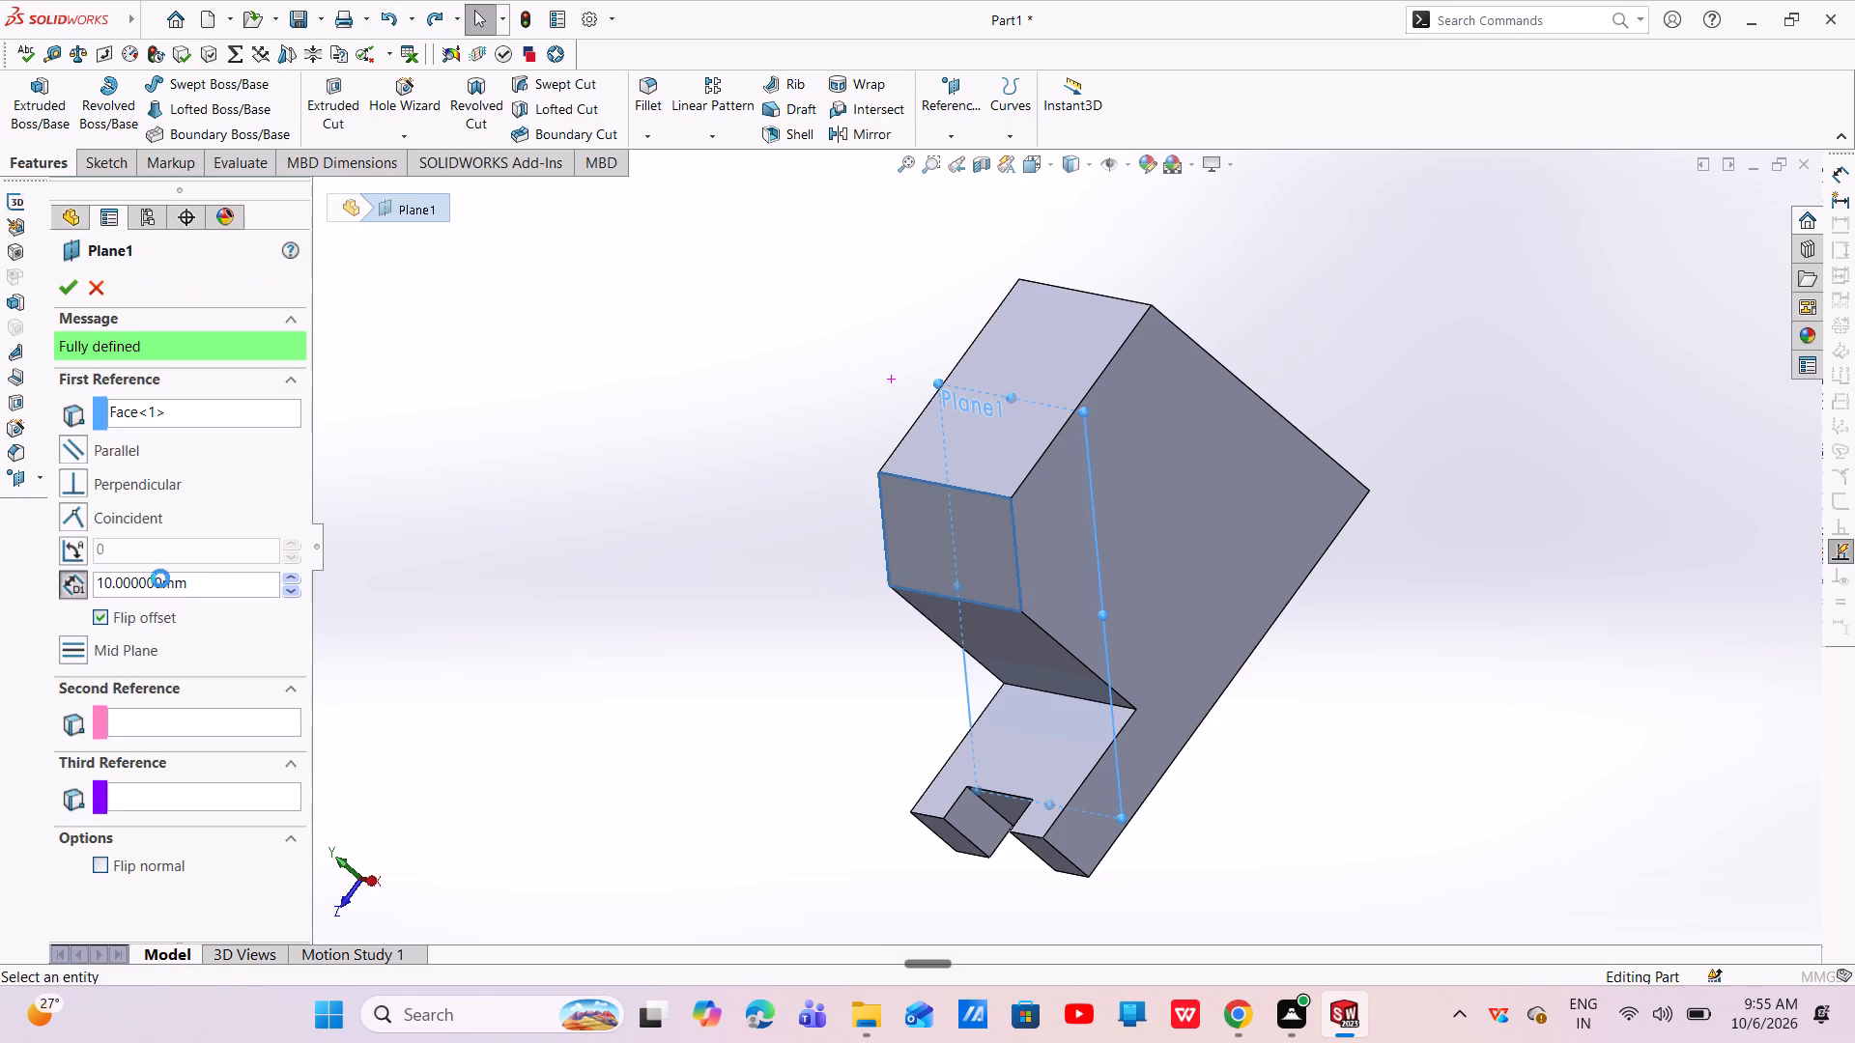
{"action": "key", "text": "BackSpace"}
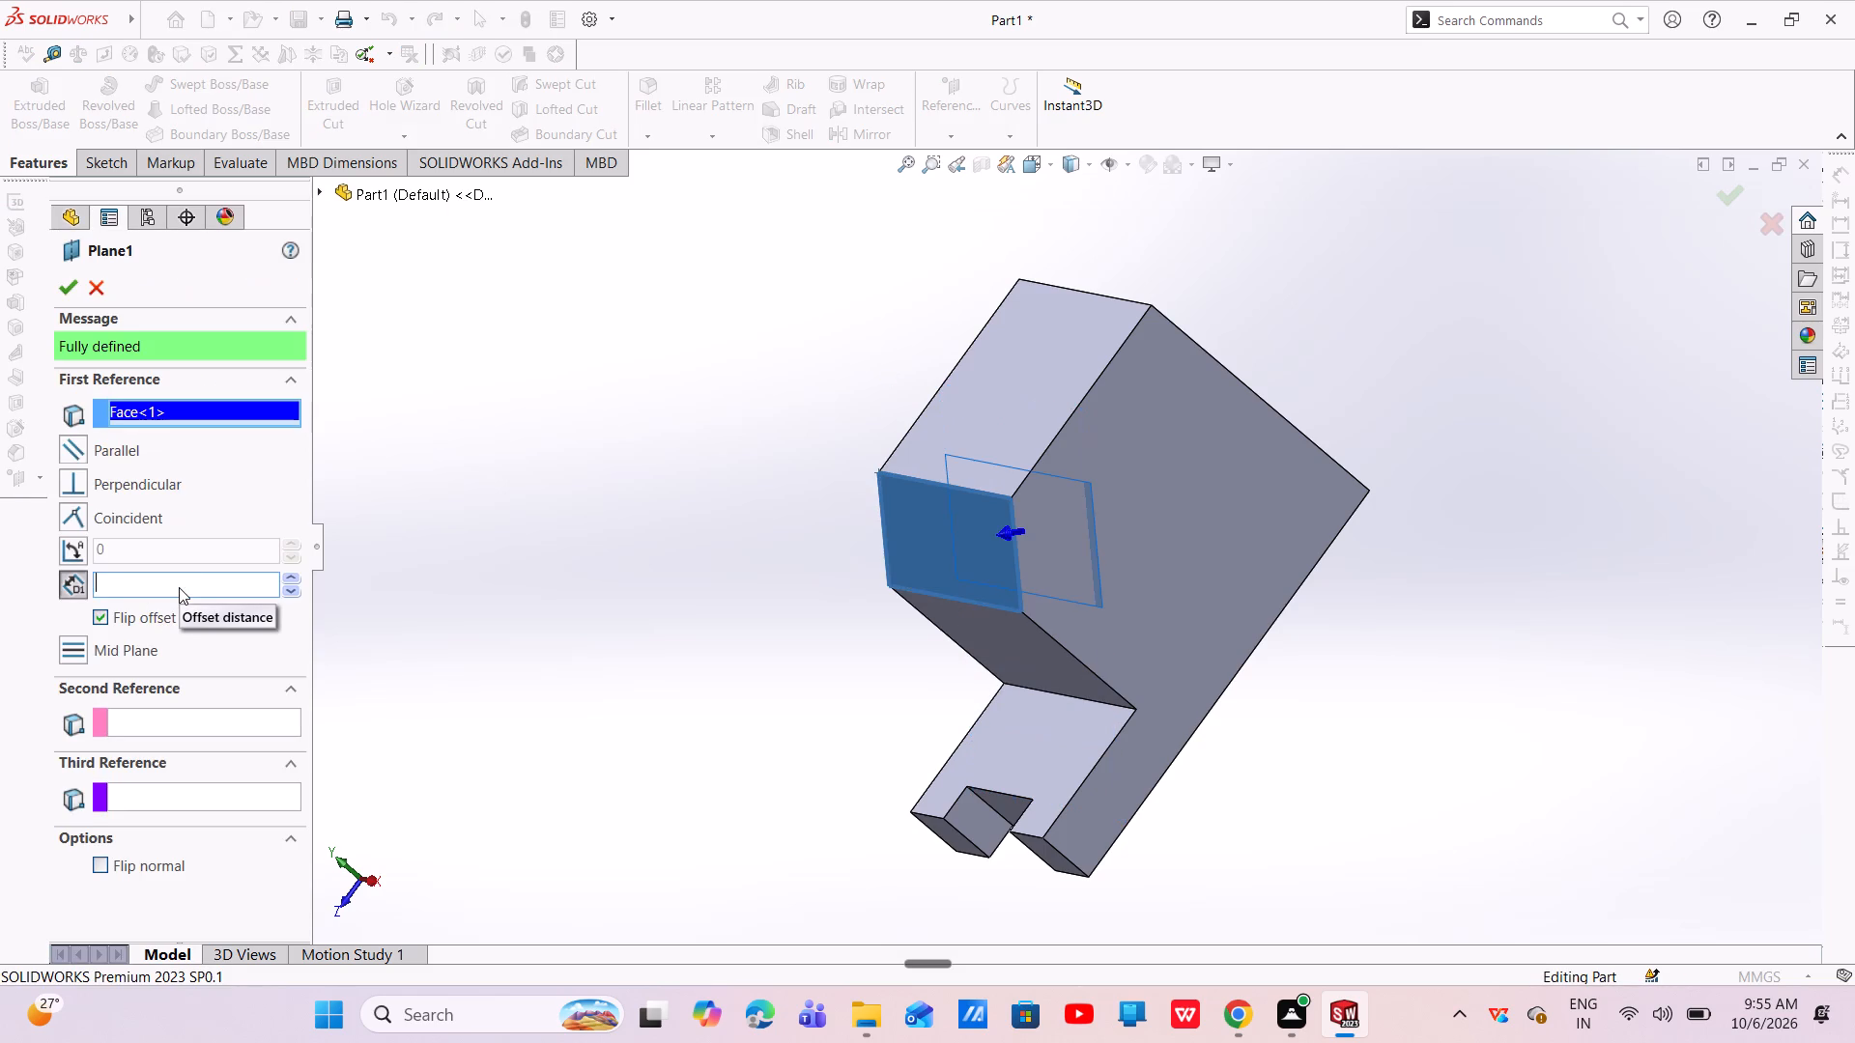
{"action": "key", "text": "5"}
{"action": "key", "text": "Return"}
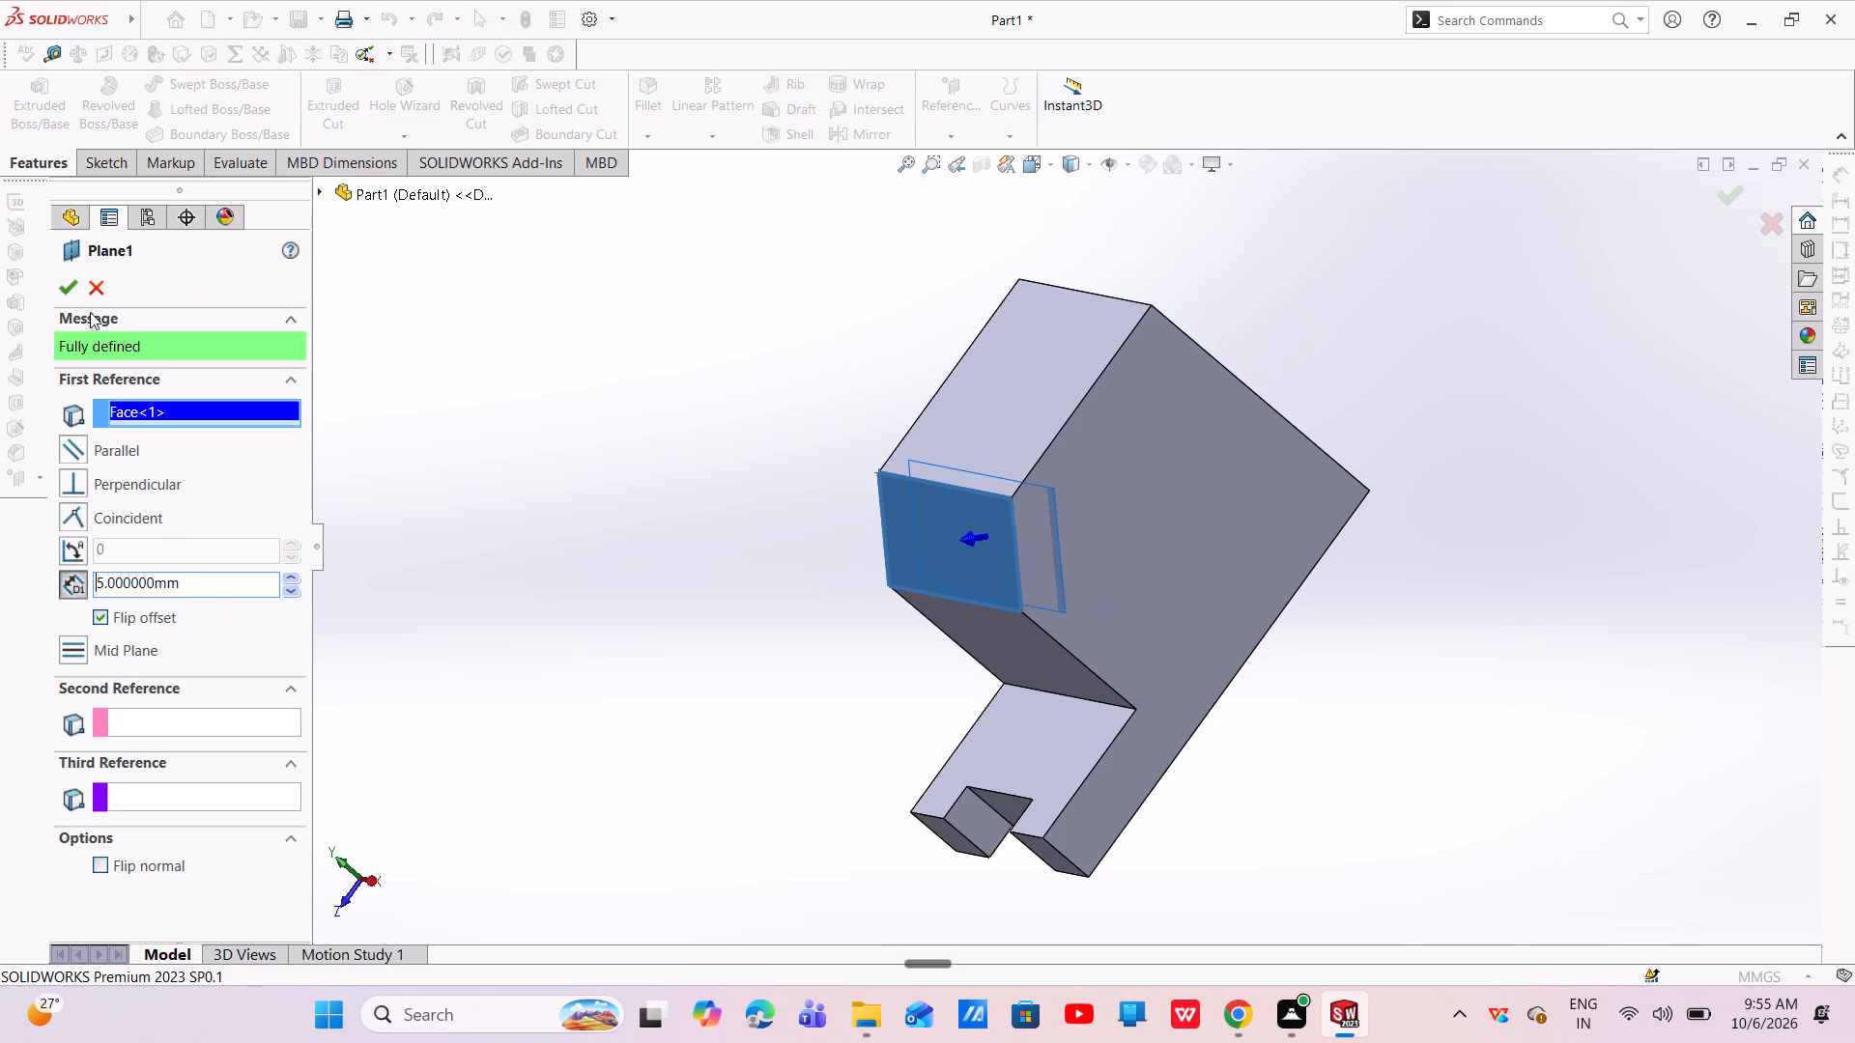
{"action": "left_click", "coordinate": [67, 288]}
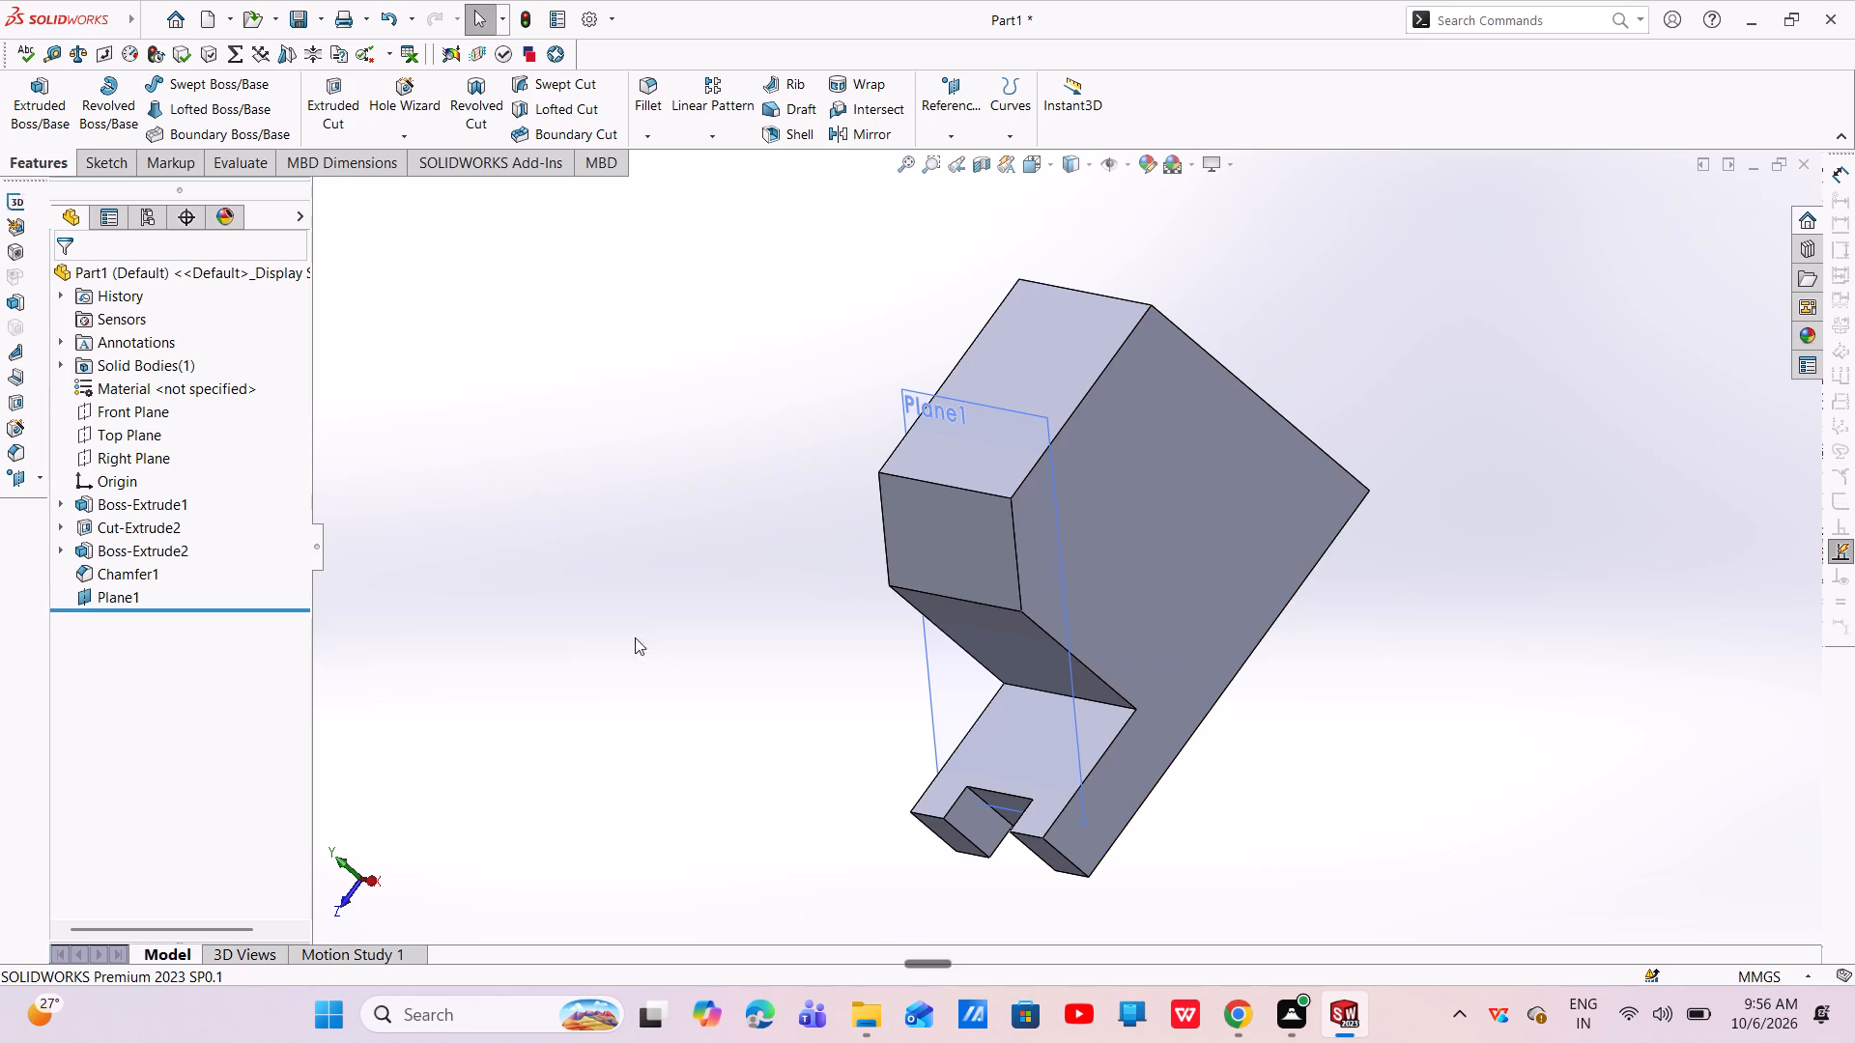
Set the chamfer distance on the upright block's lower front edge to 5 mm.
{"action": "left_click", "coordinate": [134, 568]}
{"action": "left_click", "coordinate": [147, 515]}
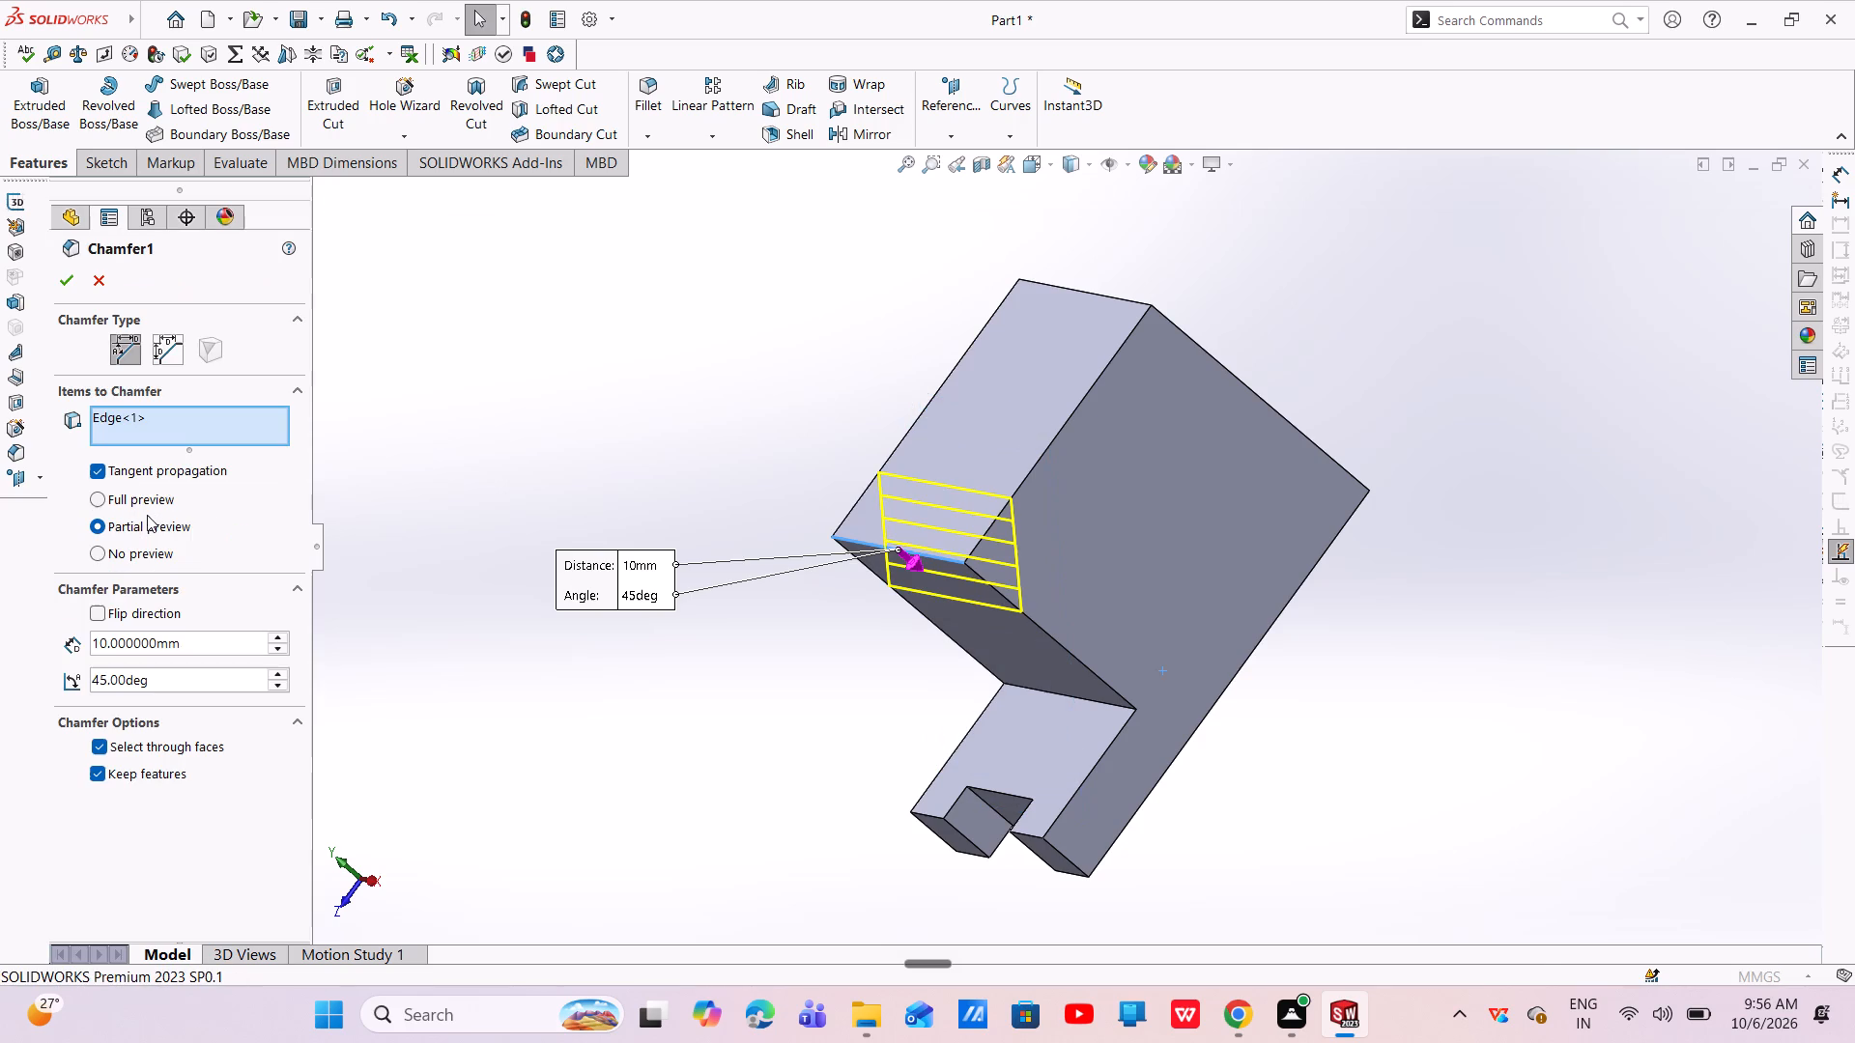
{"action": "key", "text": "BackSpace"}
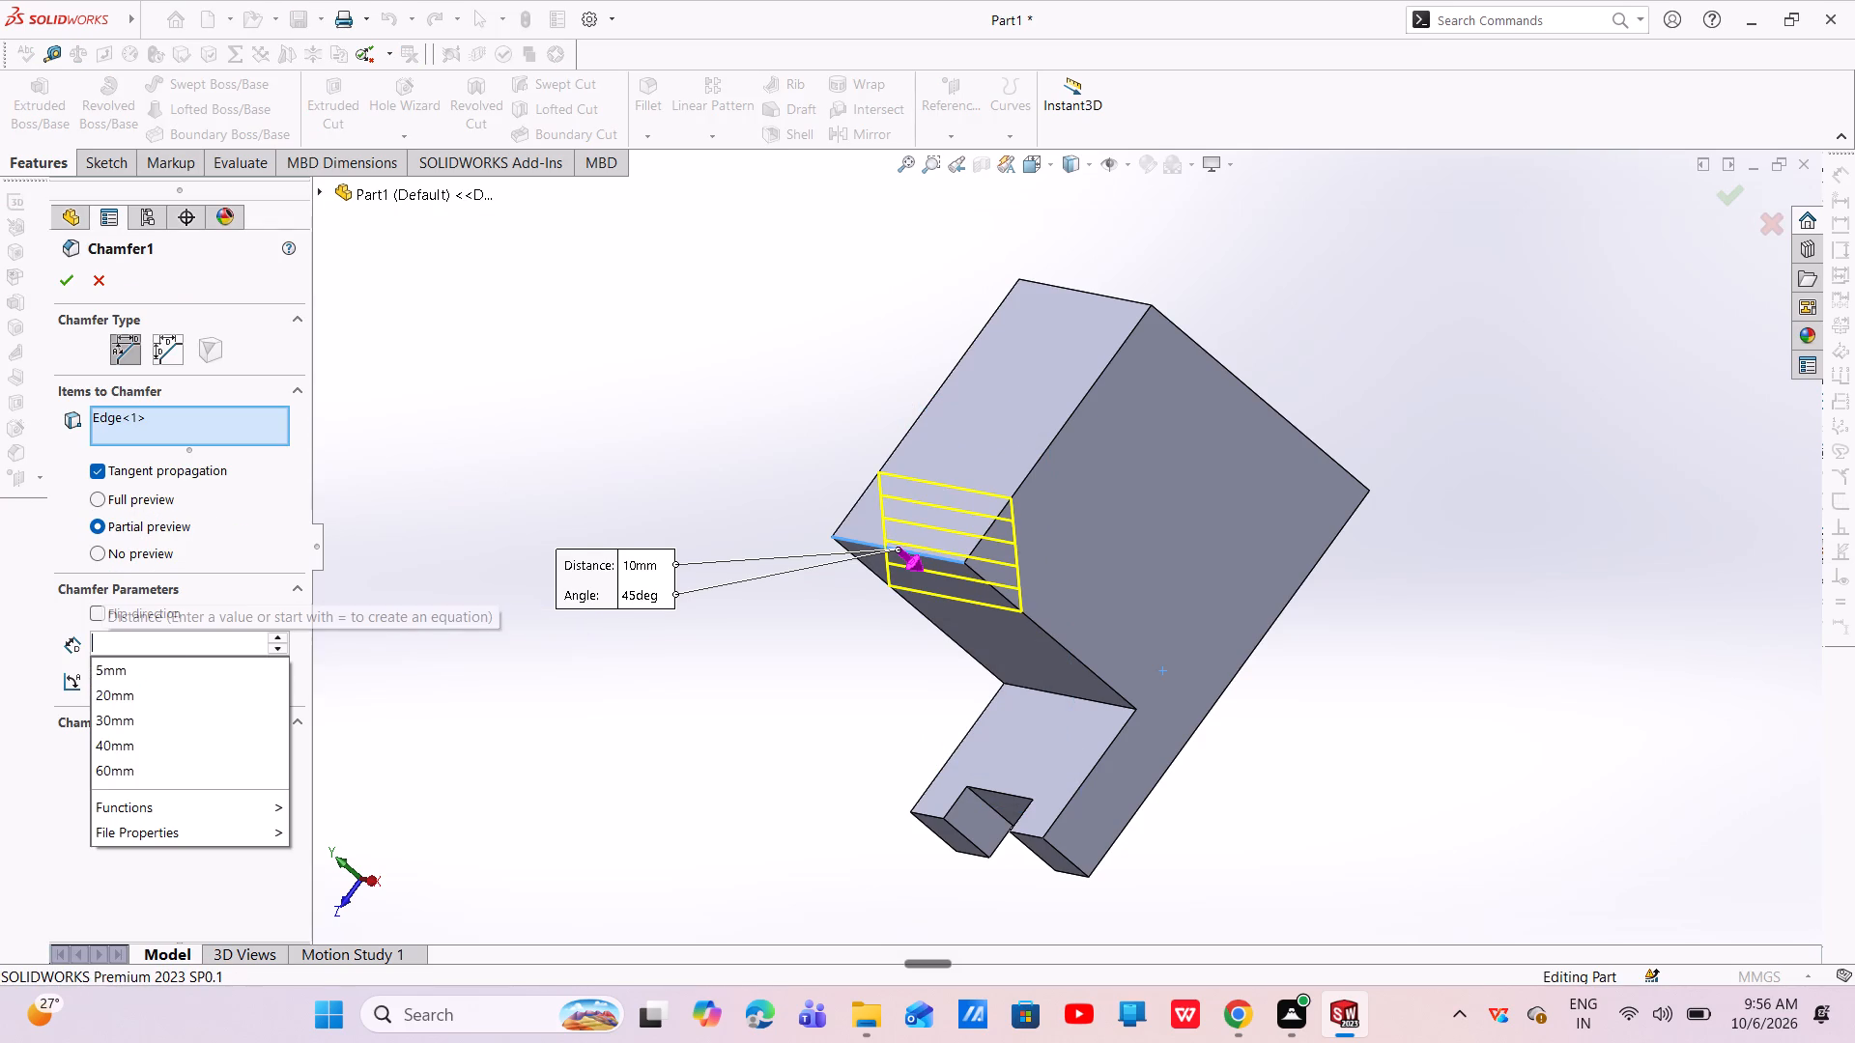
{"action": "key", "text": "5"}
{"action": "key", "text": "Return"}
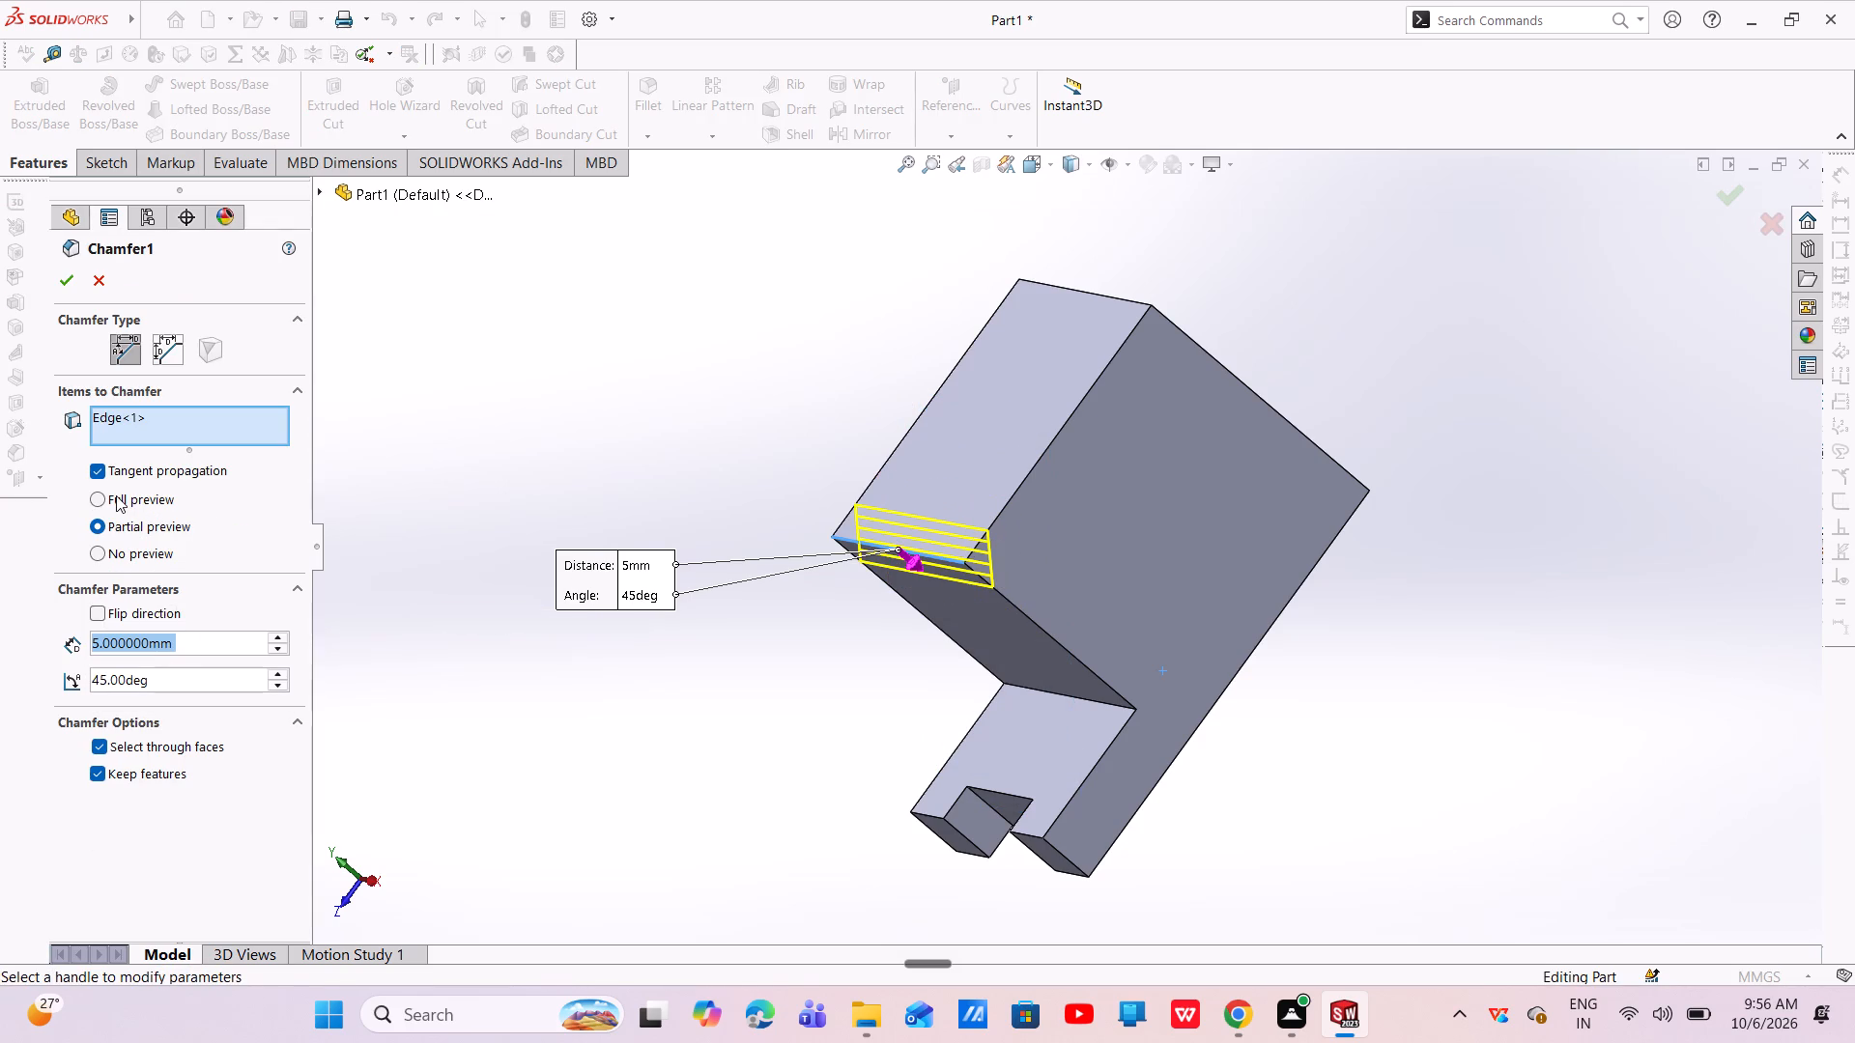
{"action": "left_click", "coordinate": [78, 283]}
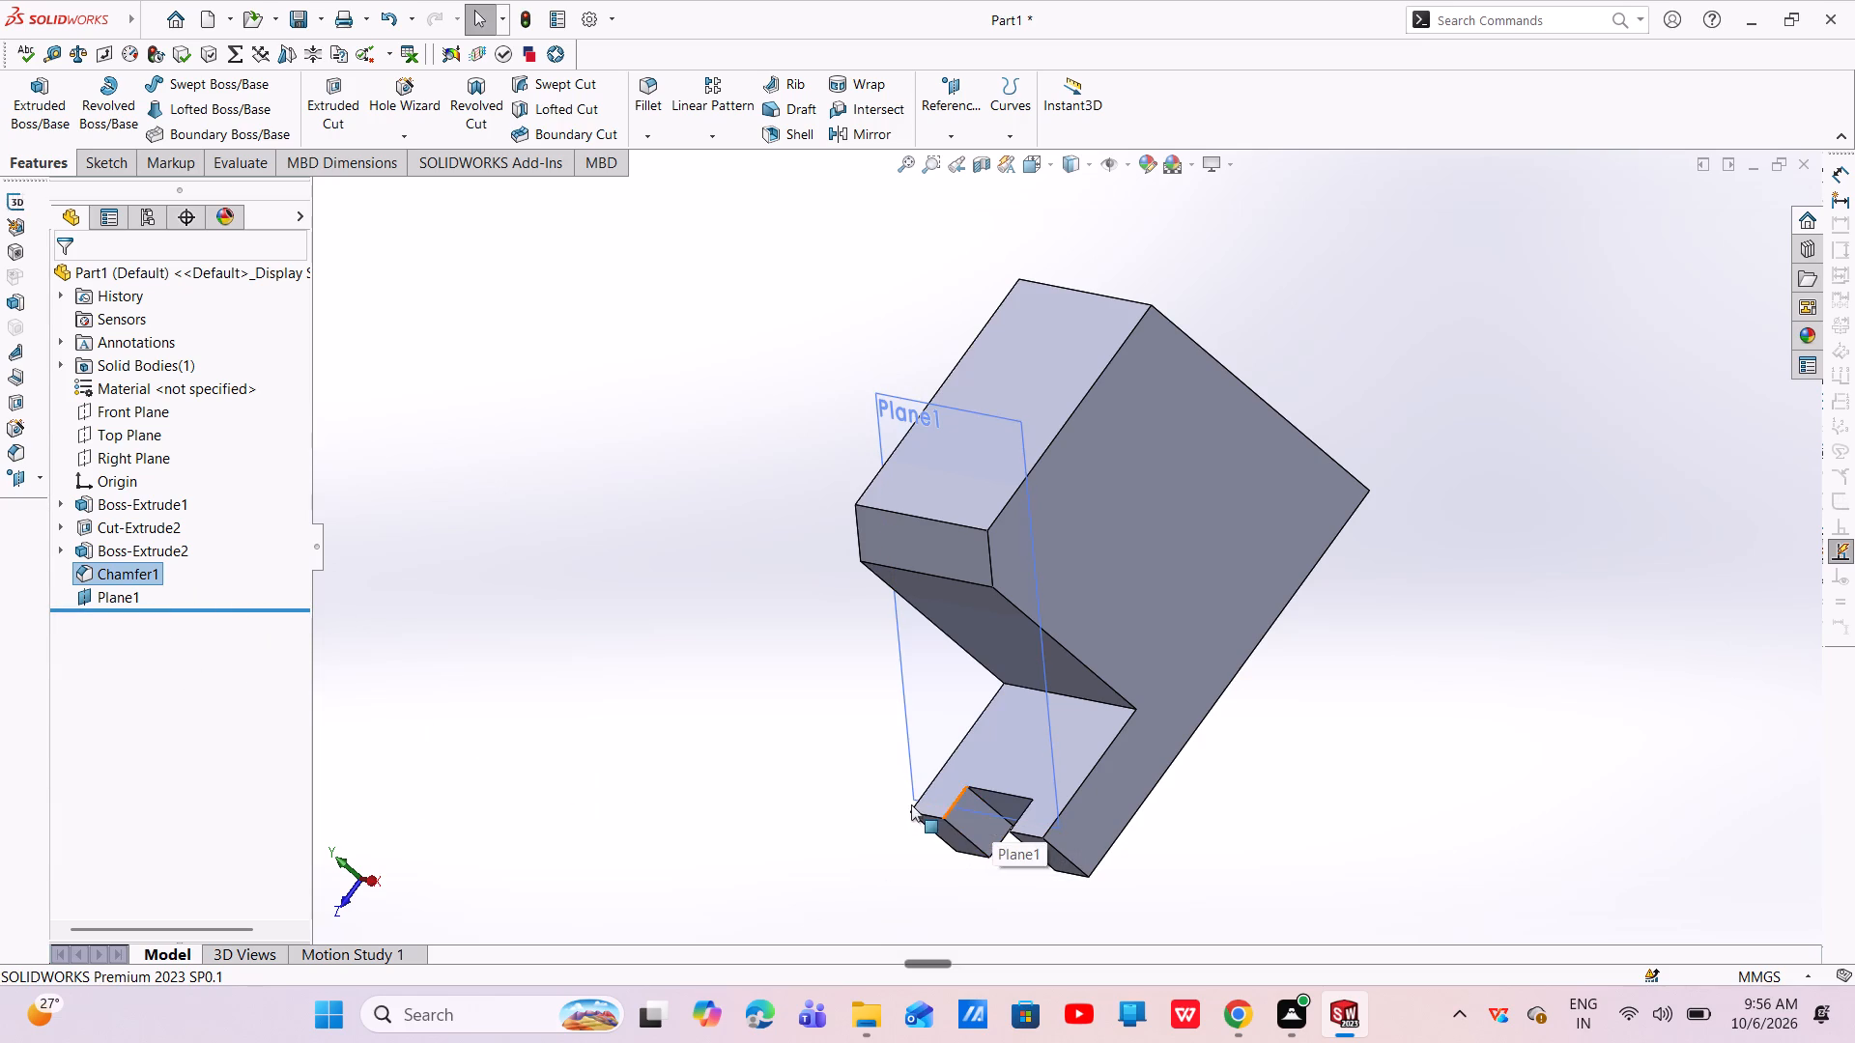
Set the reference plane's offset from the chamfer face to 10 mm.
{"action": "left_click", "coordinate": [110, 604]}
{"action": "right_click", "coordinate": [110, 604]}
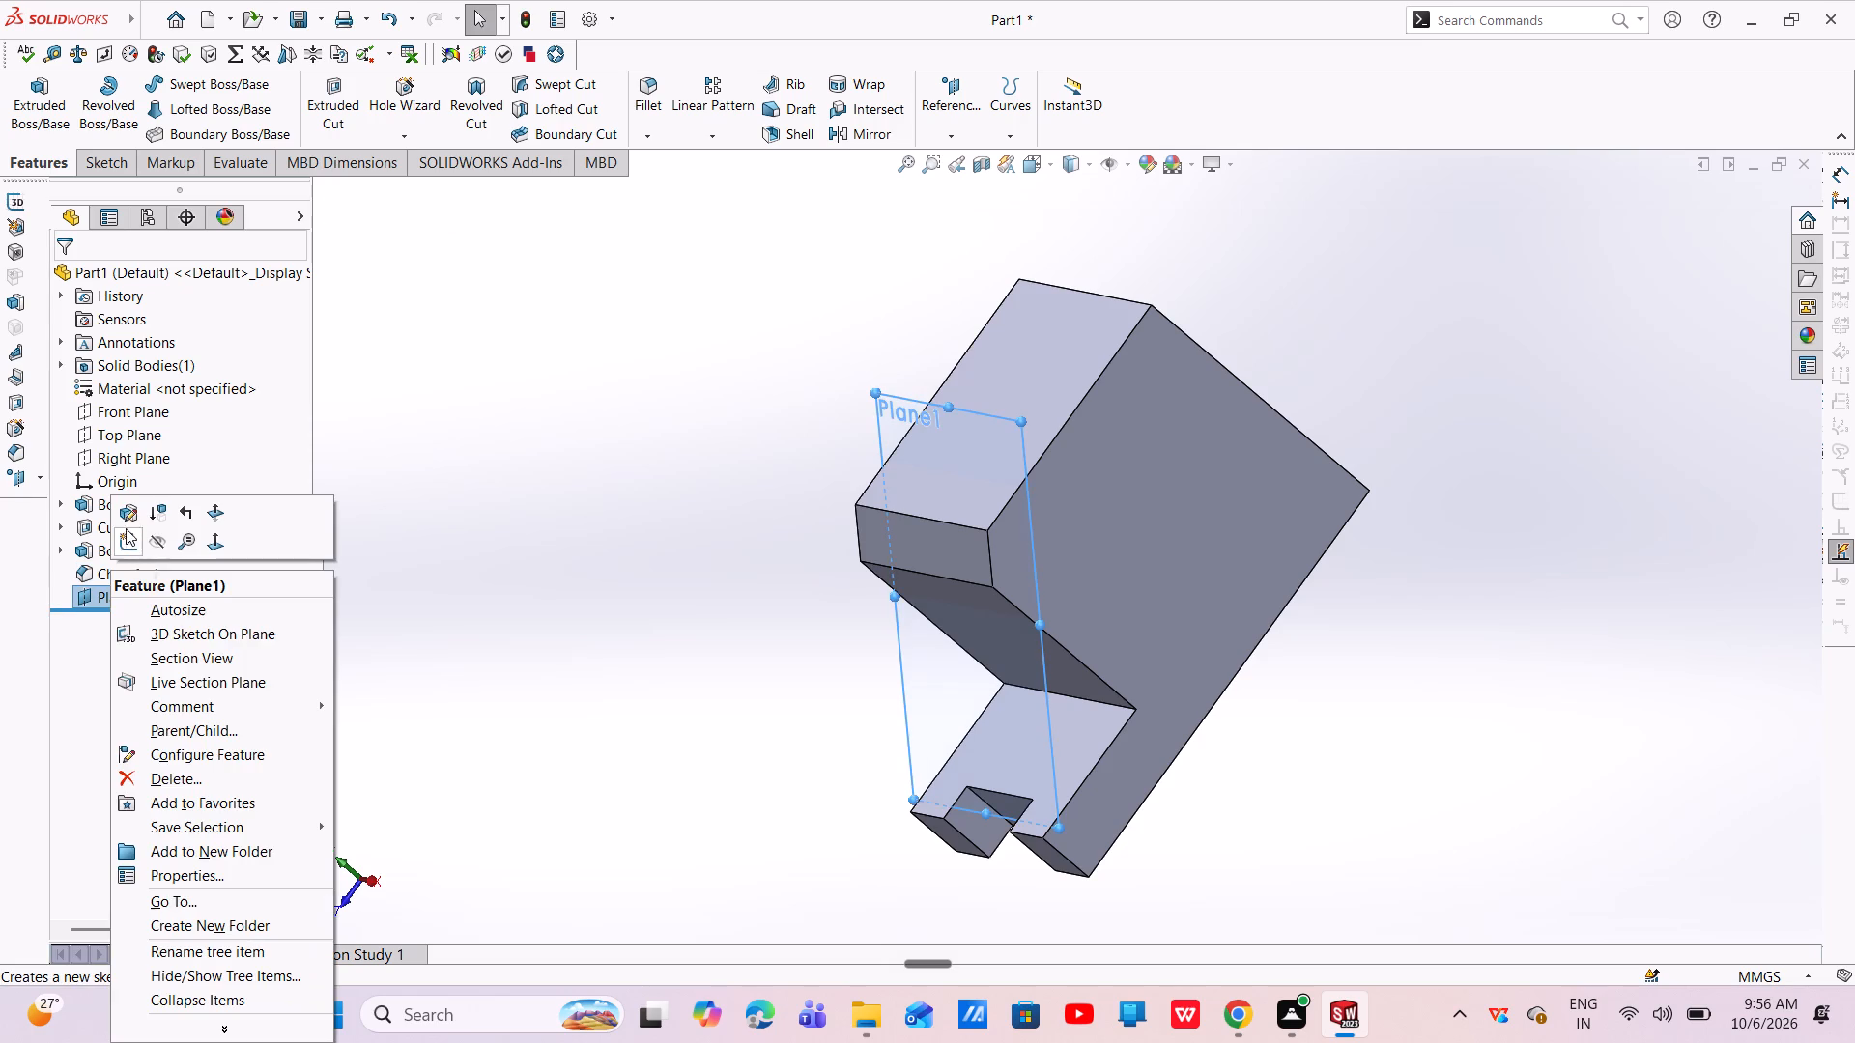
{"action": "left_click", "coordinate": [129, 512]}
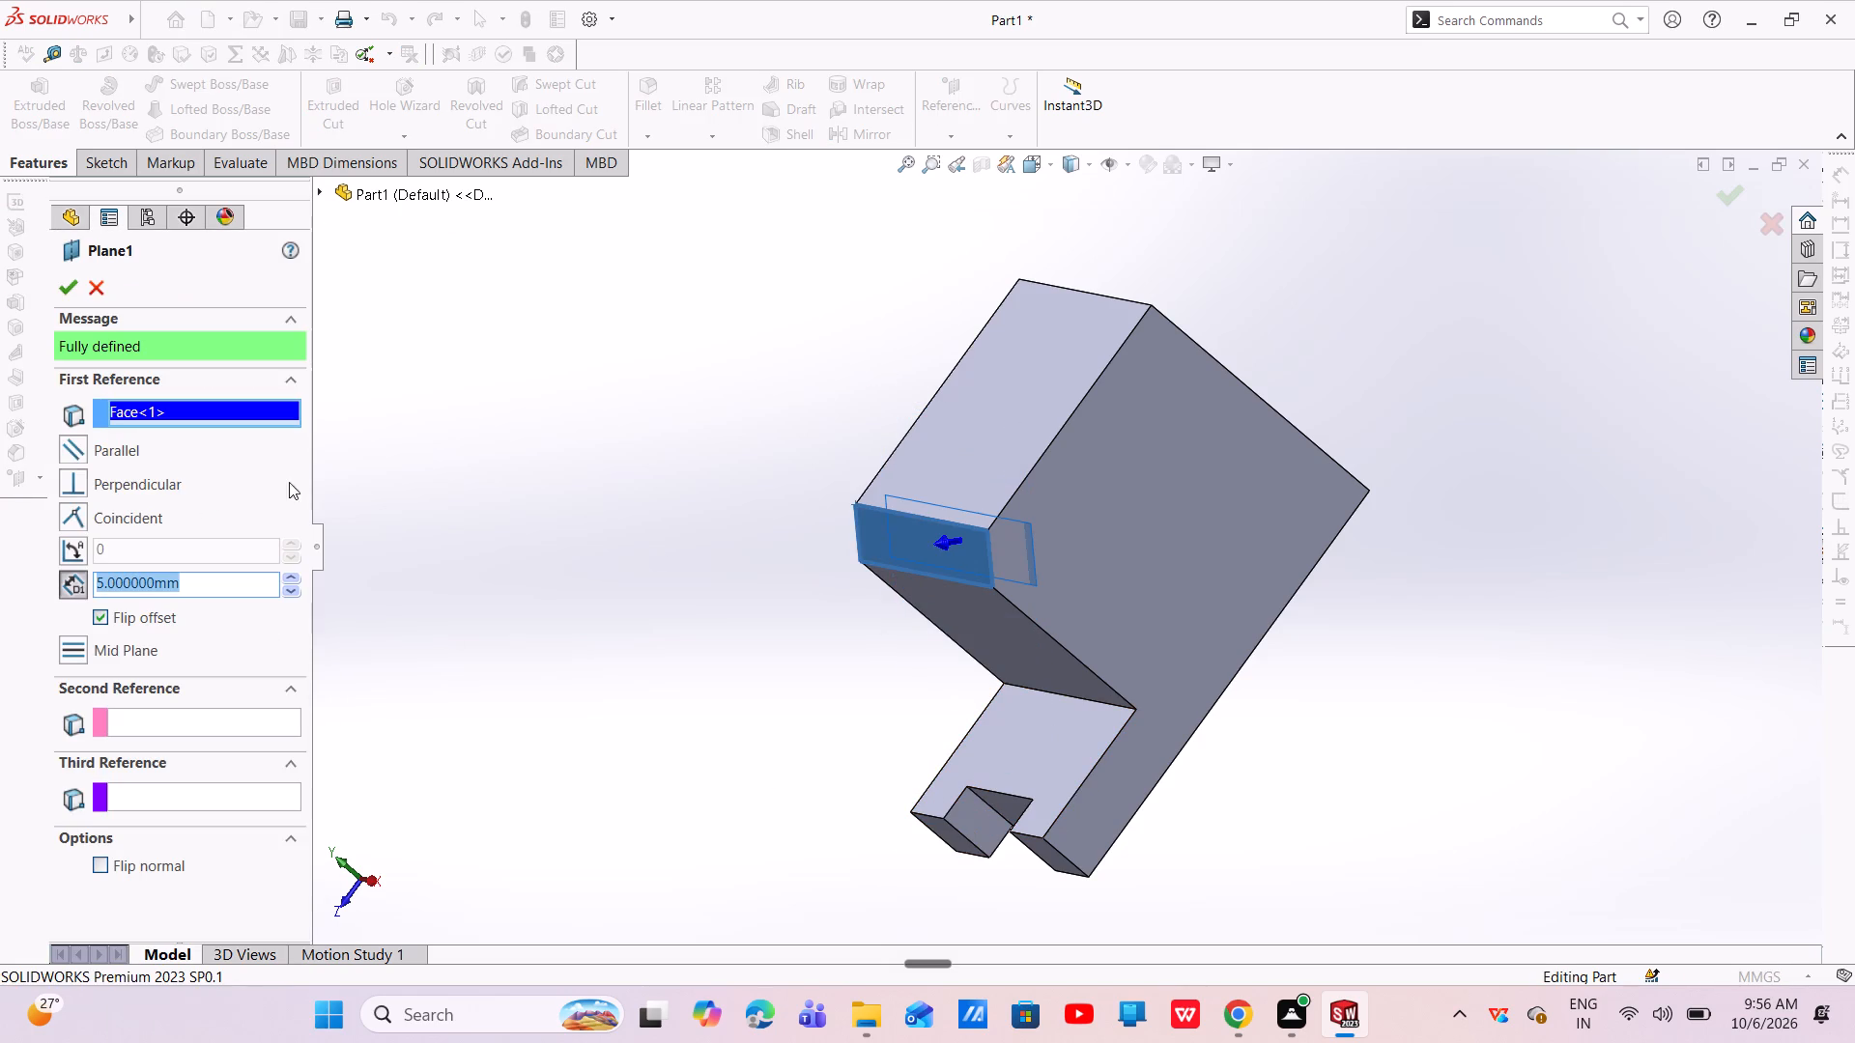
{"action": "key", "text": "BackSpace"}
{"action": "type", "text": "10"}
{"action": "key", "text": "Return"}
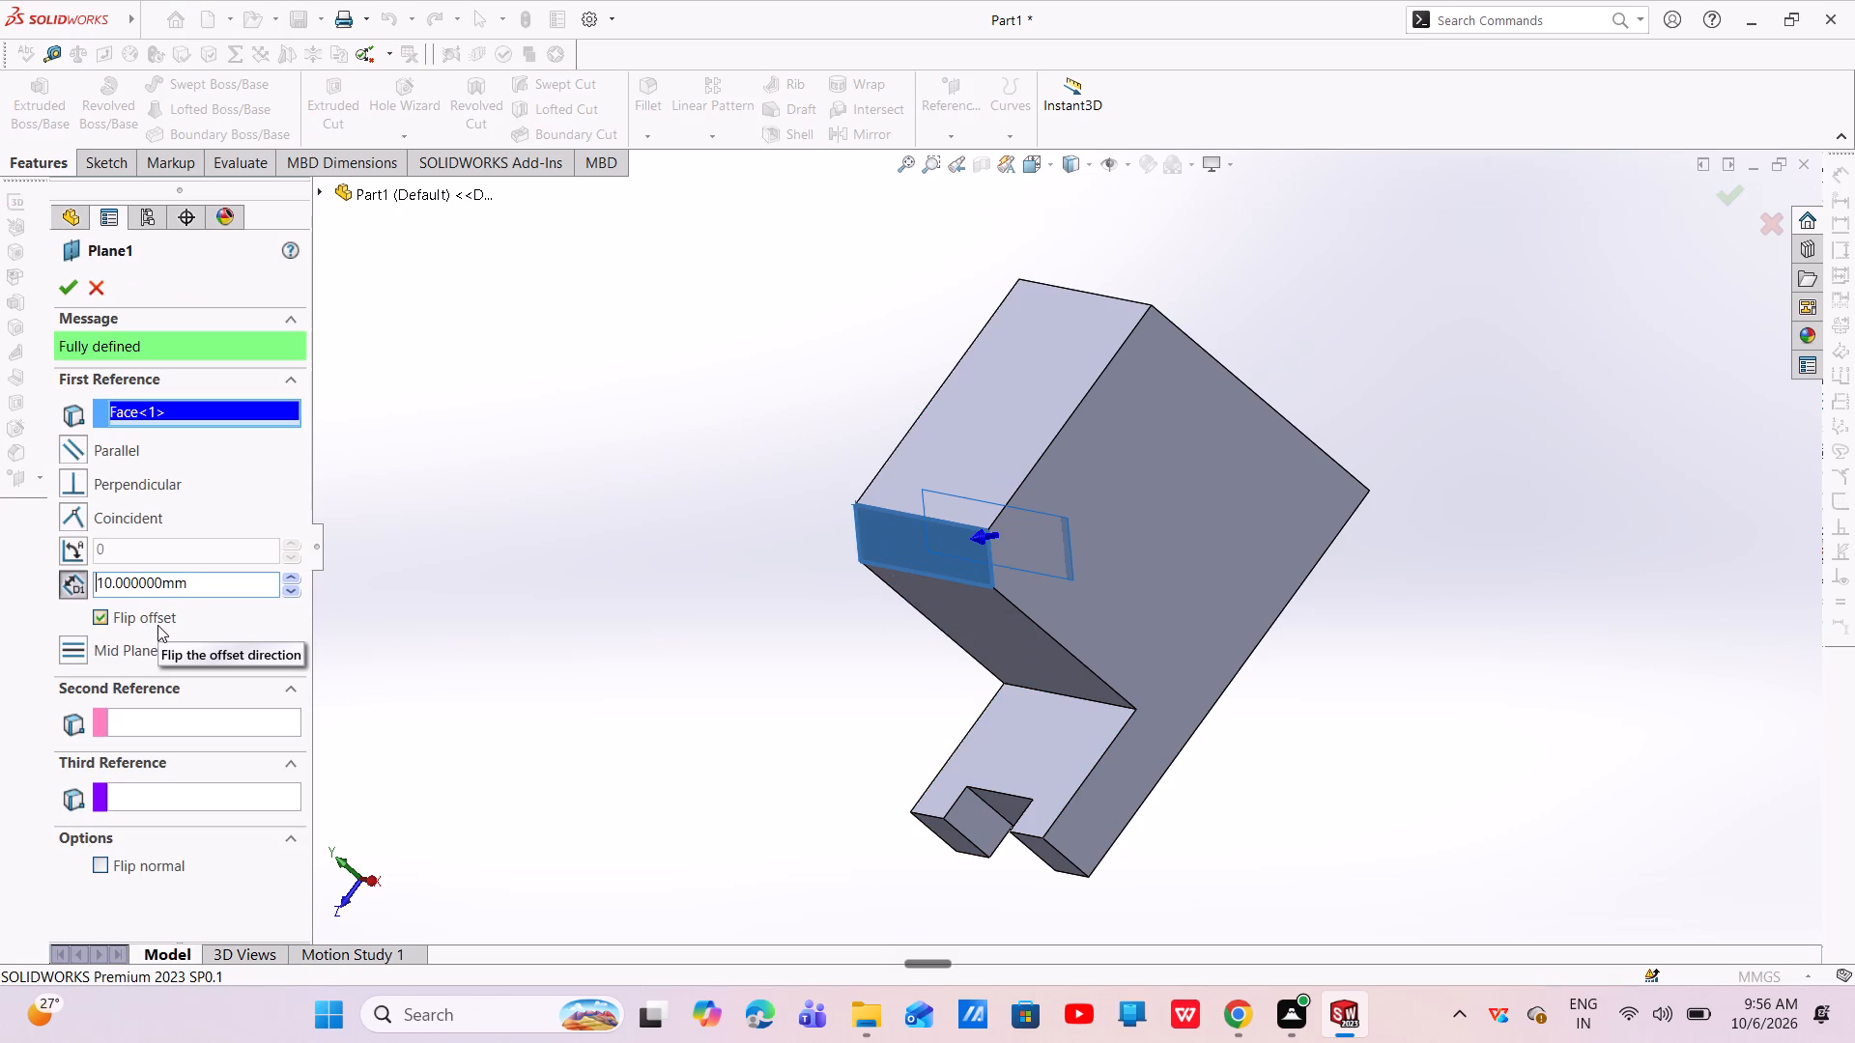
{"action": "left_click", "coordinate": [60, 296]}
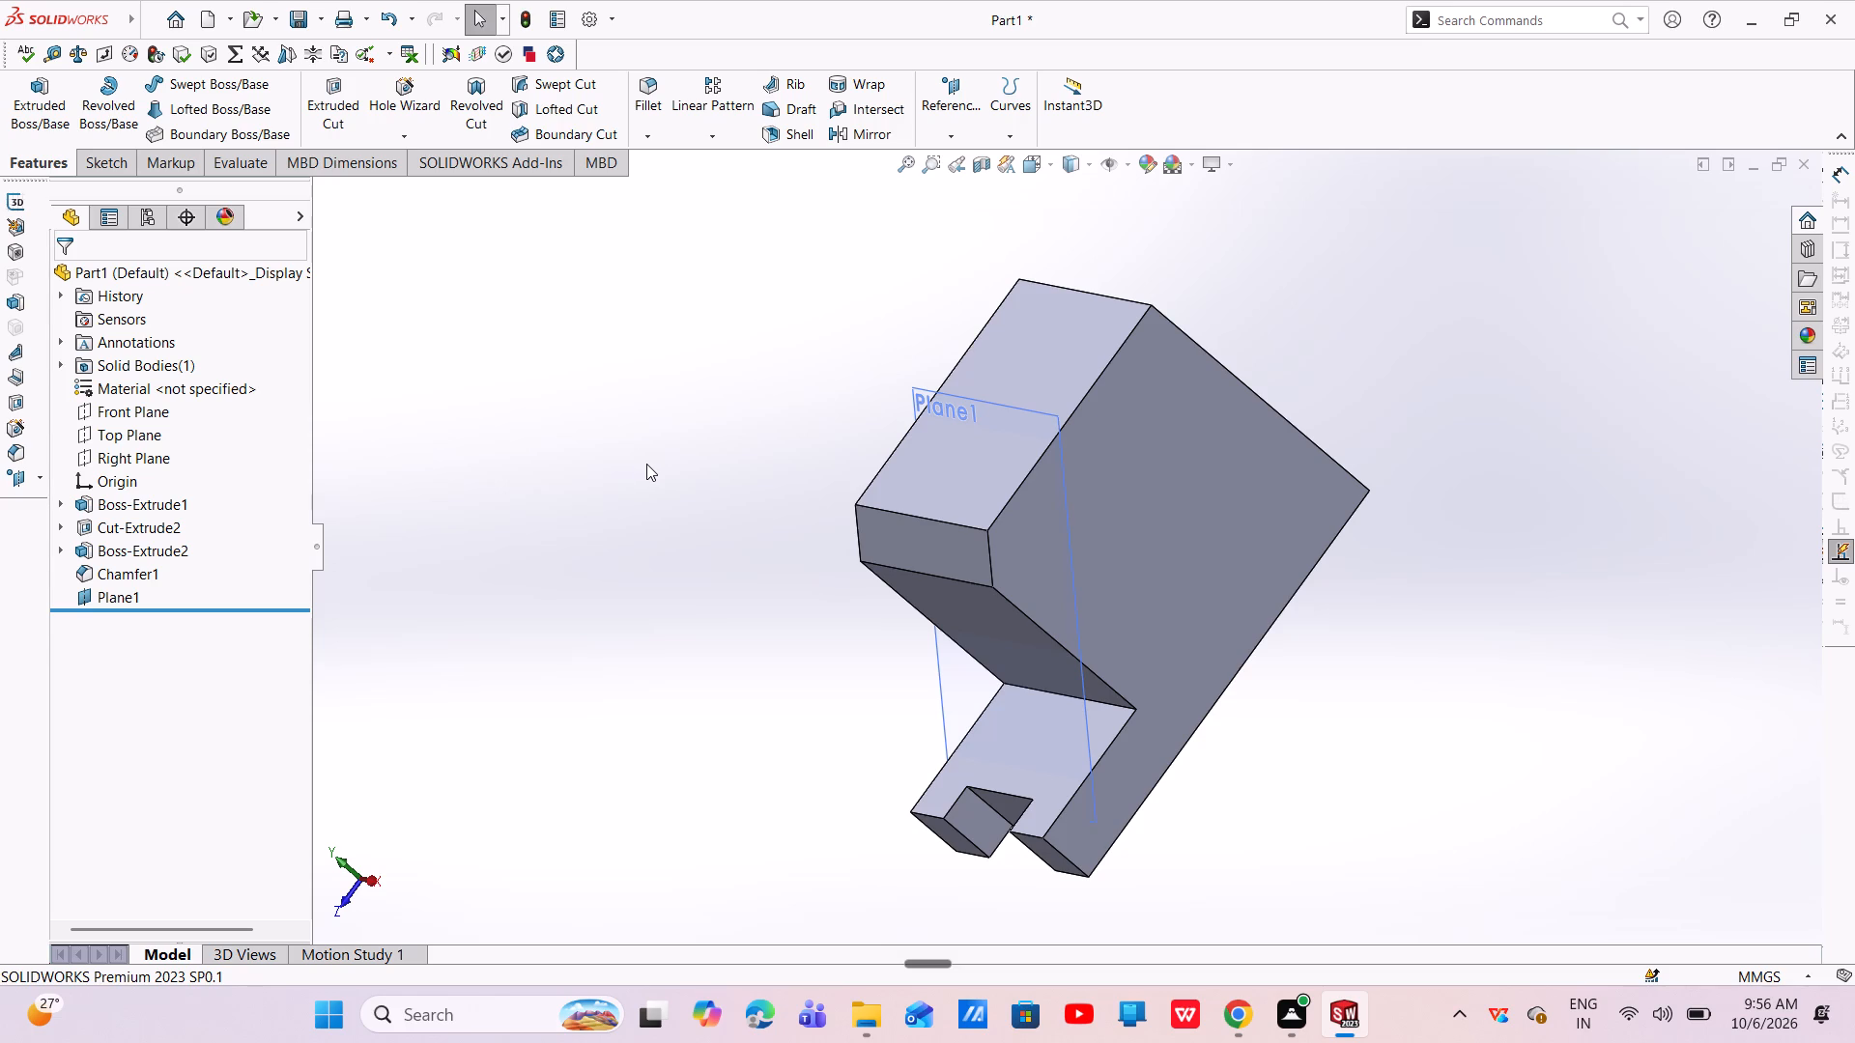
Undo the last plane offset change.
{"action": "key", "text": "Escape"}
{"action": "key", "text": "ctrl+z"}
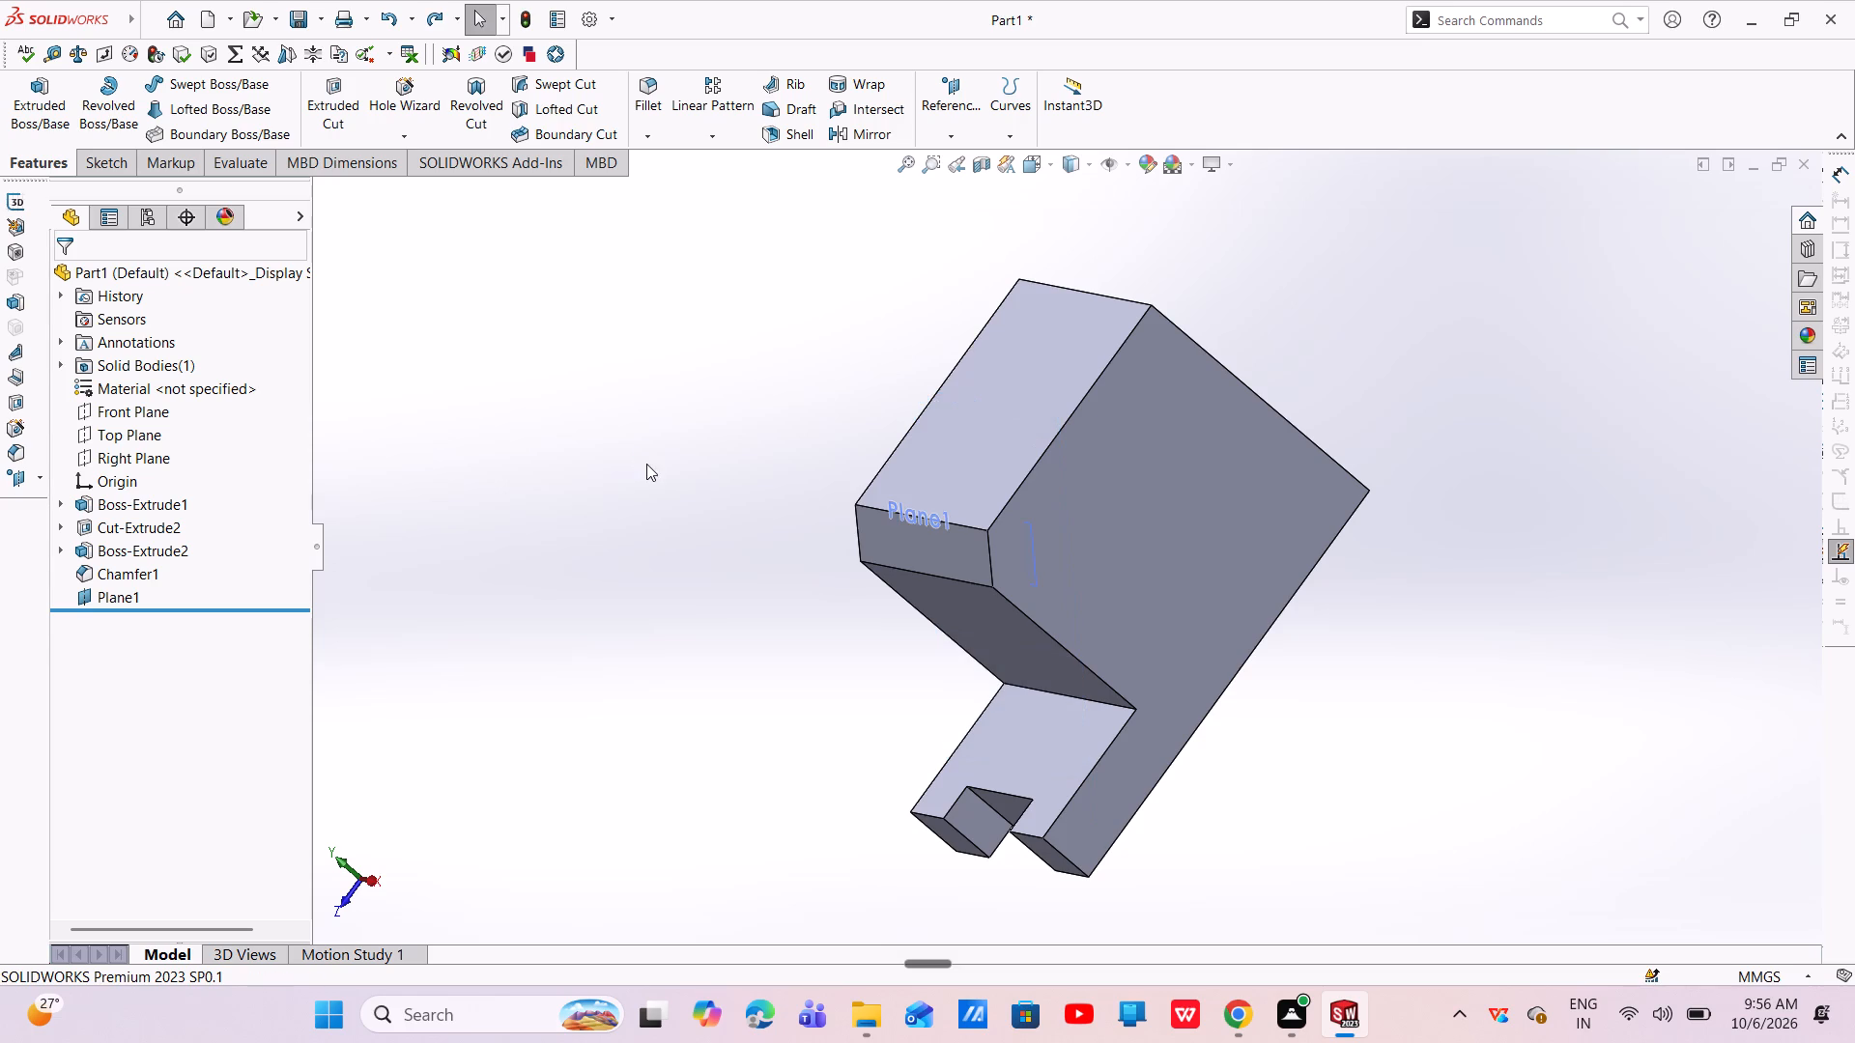
Delete the offset reference plane Plane1 from the model.
{"action": "left_click", "coordinate": [118, 592]}
{"action": "right_click", "coordinate": [118, 592]}
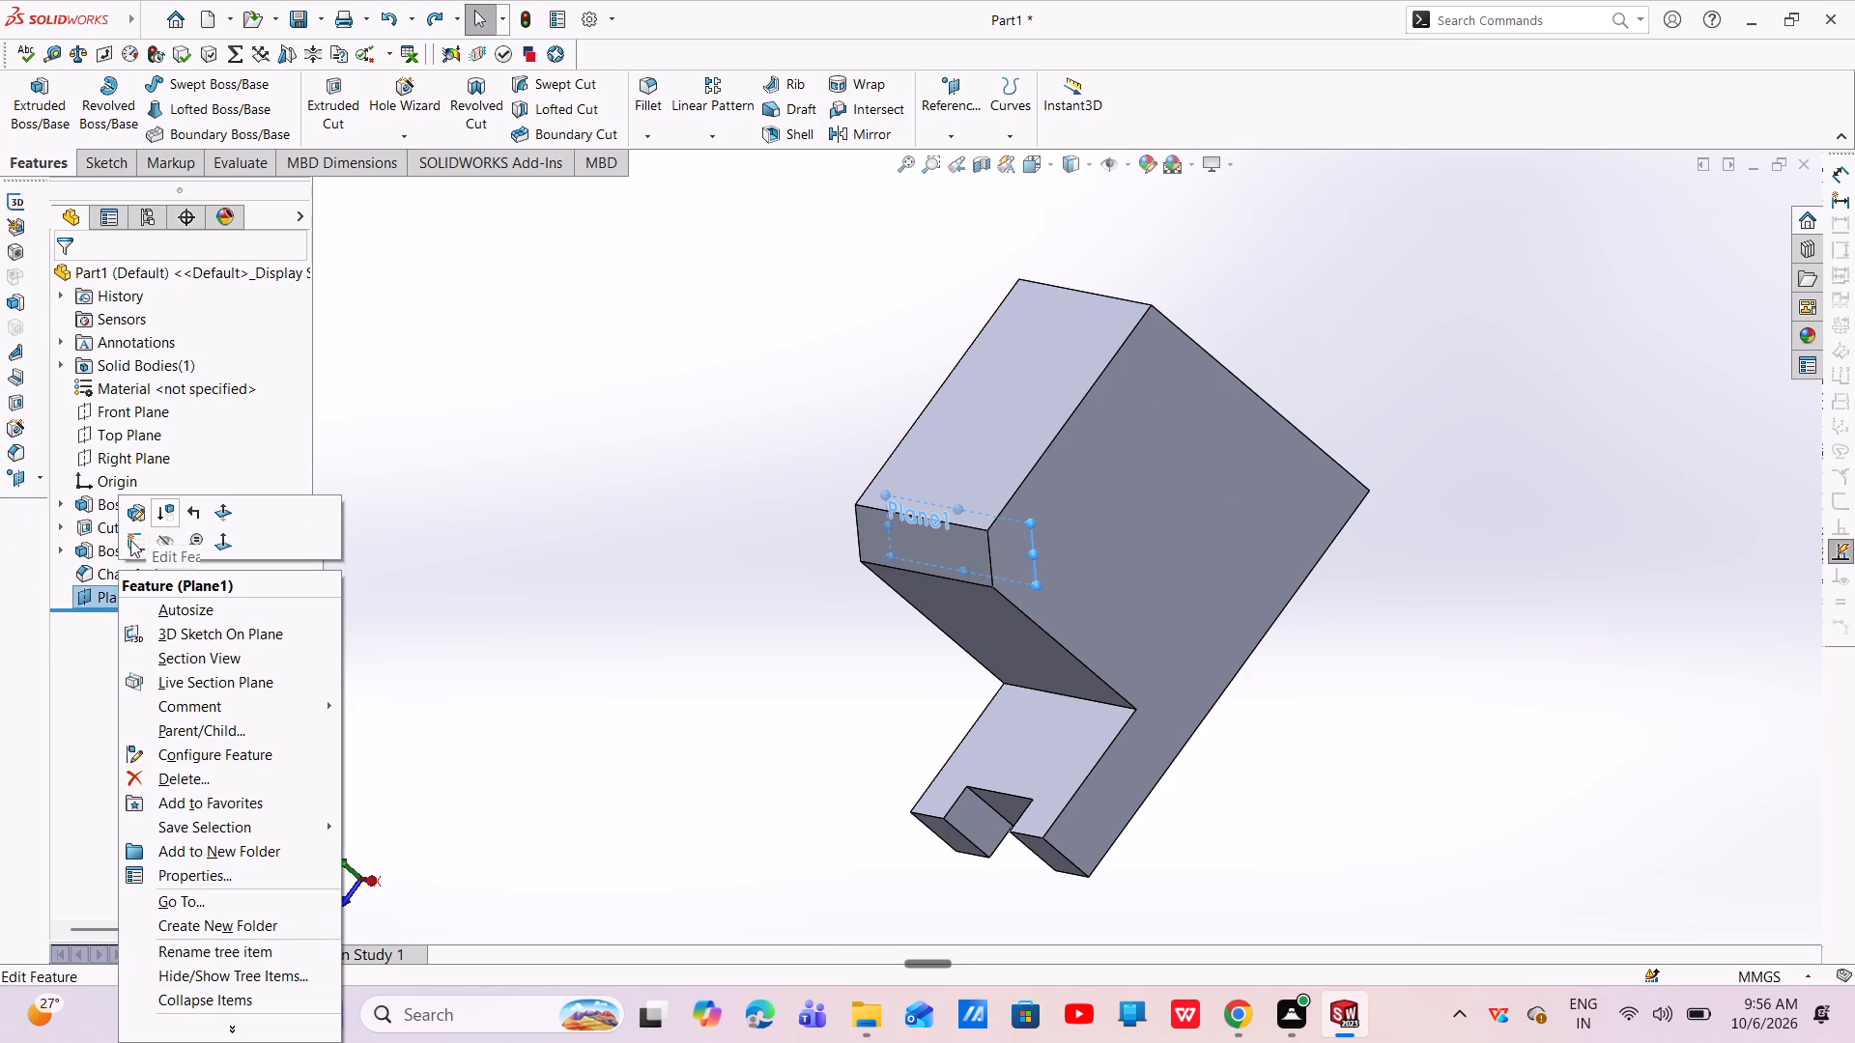
{"action": "left_click", "coordinate": [191, 780]}
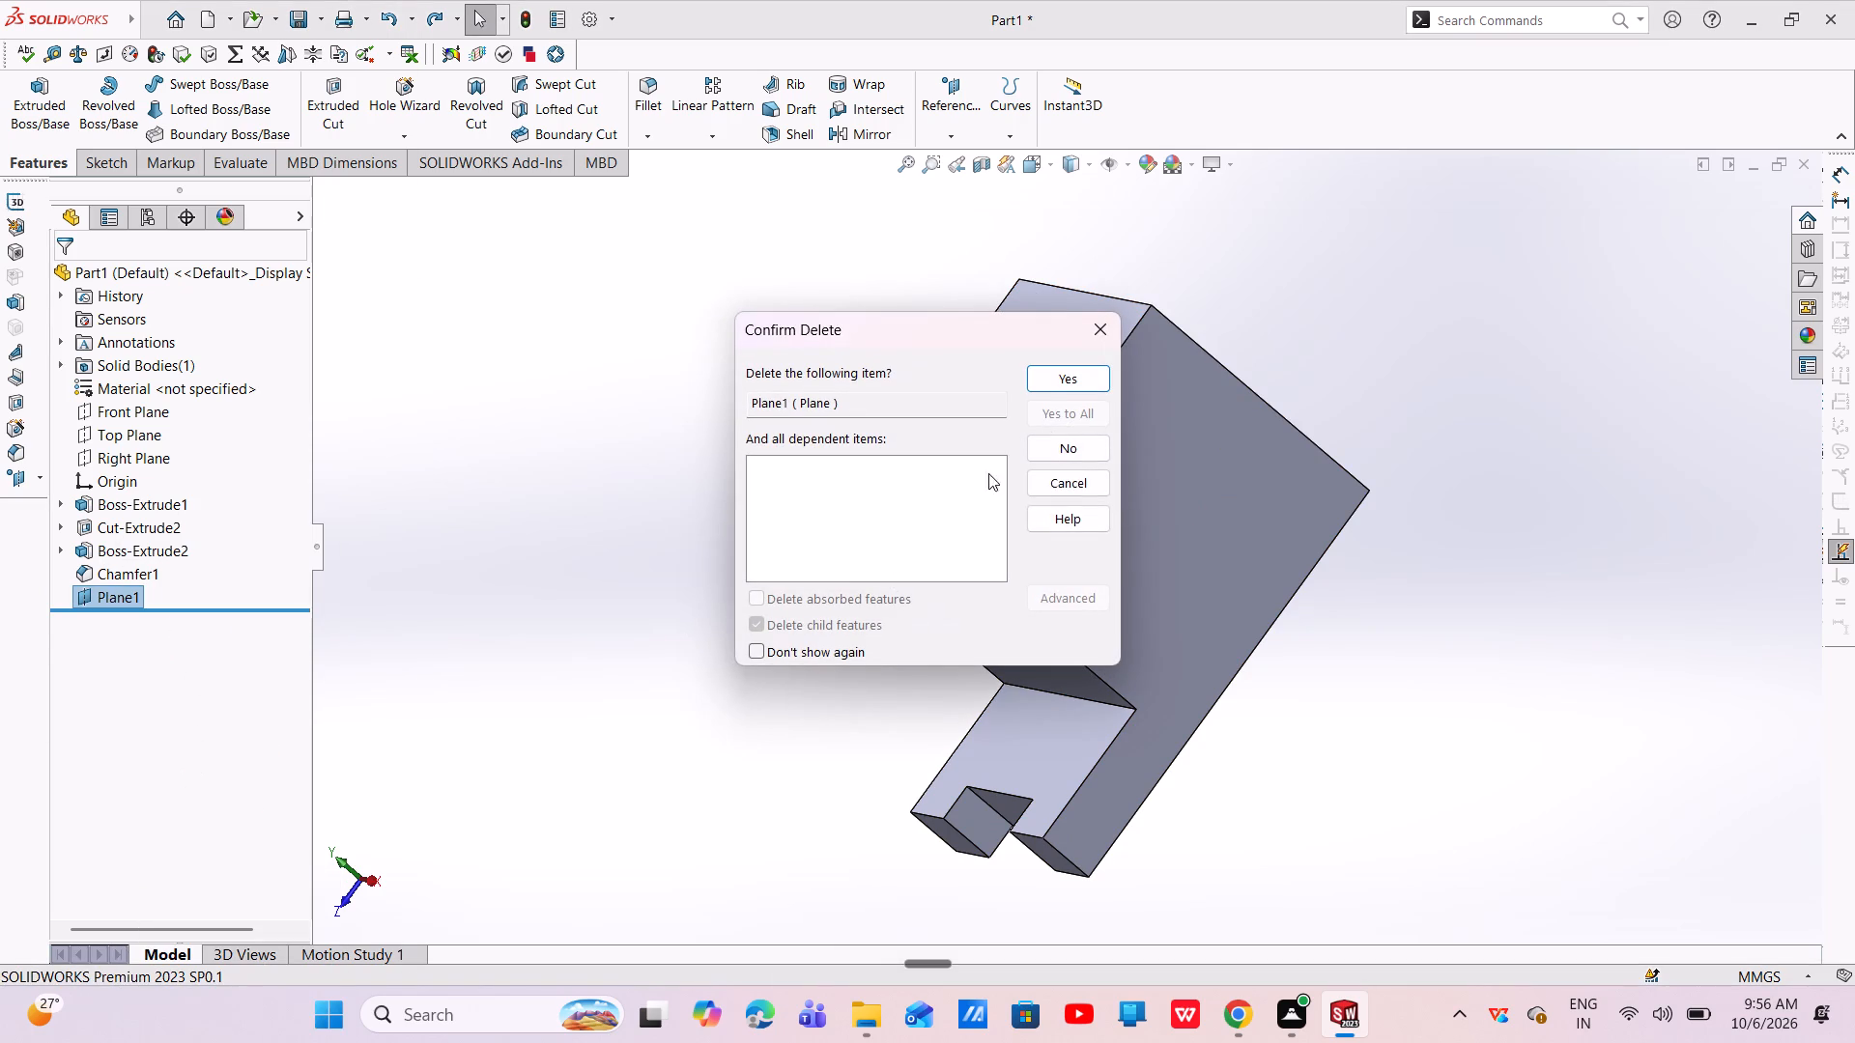
{"action": "left_click", "coordinate": [1053, 384]}
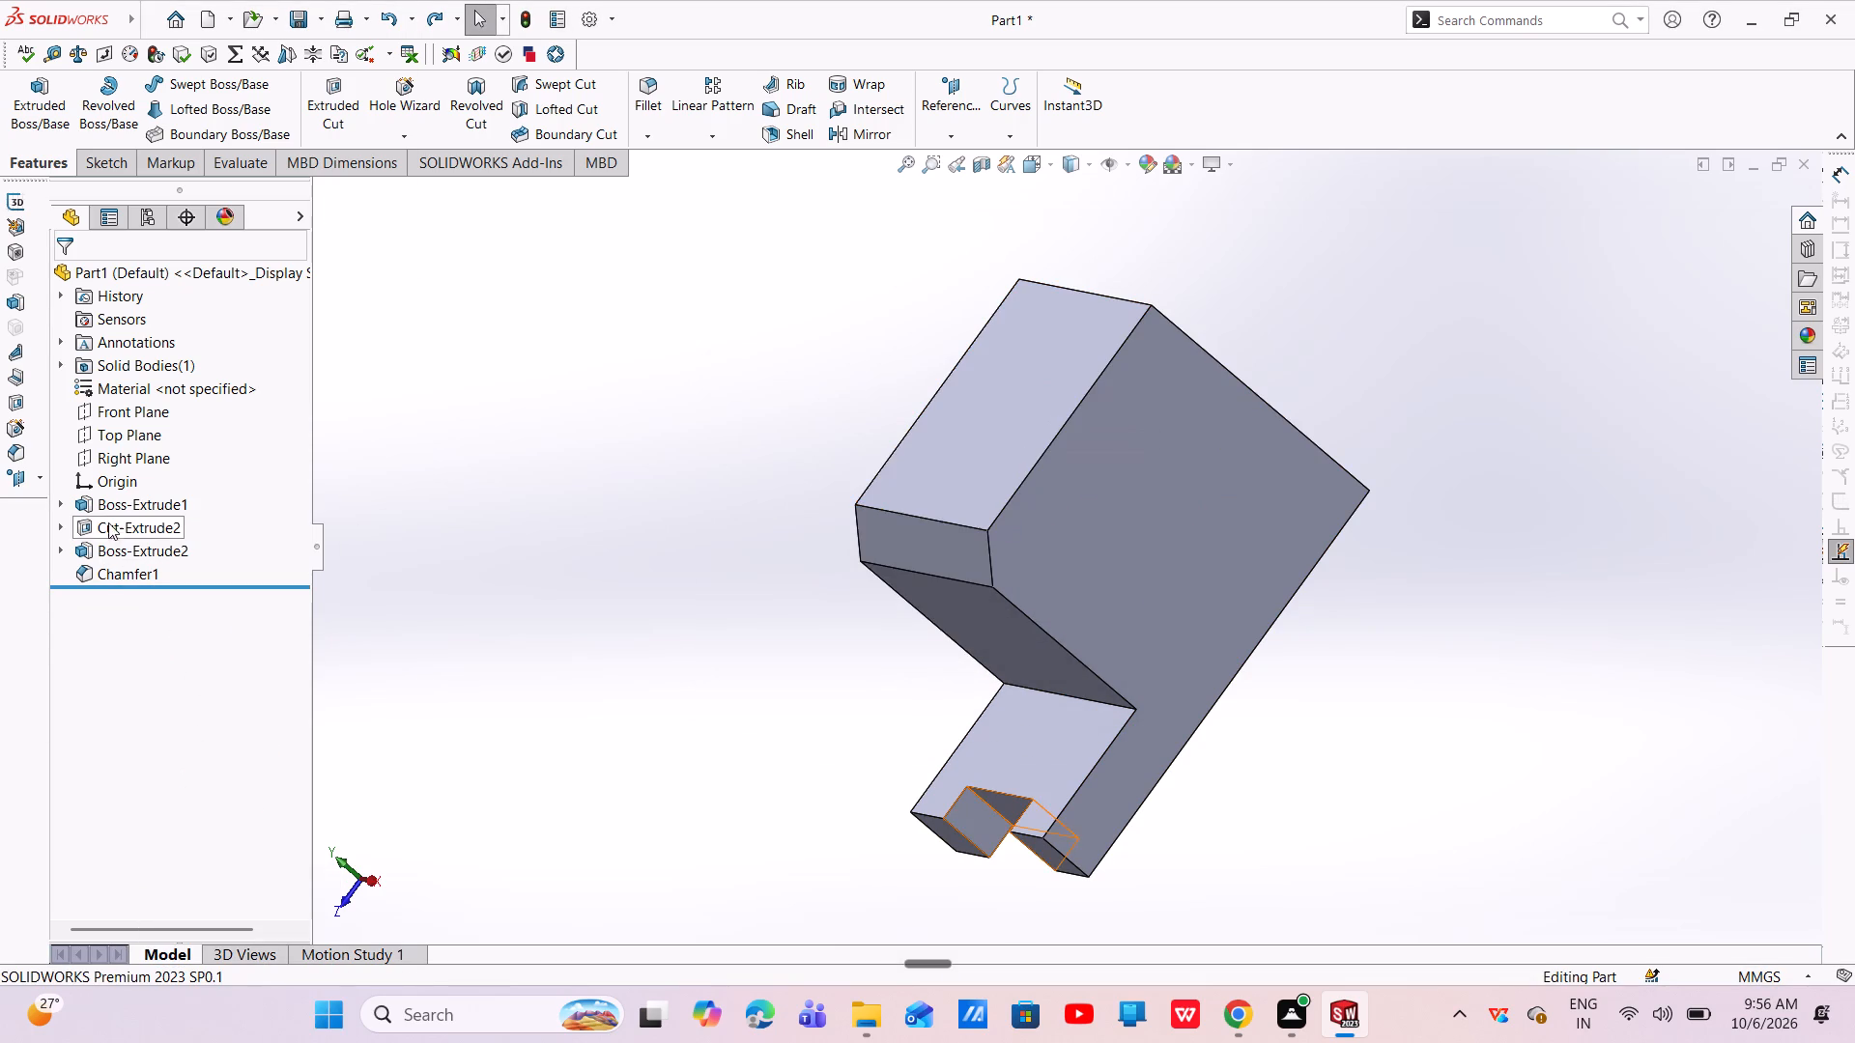
Delete the chamfer feature from the upright block.
{"action": "left_click", "coordinate": [109, 576]}
{"action": "right_click", "coordinate": [109, 576]}
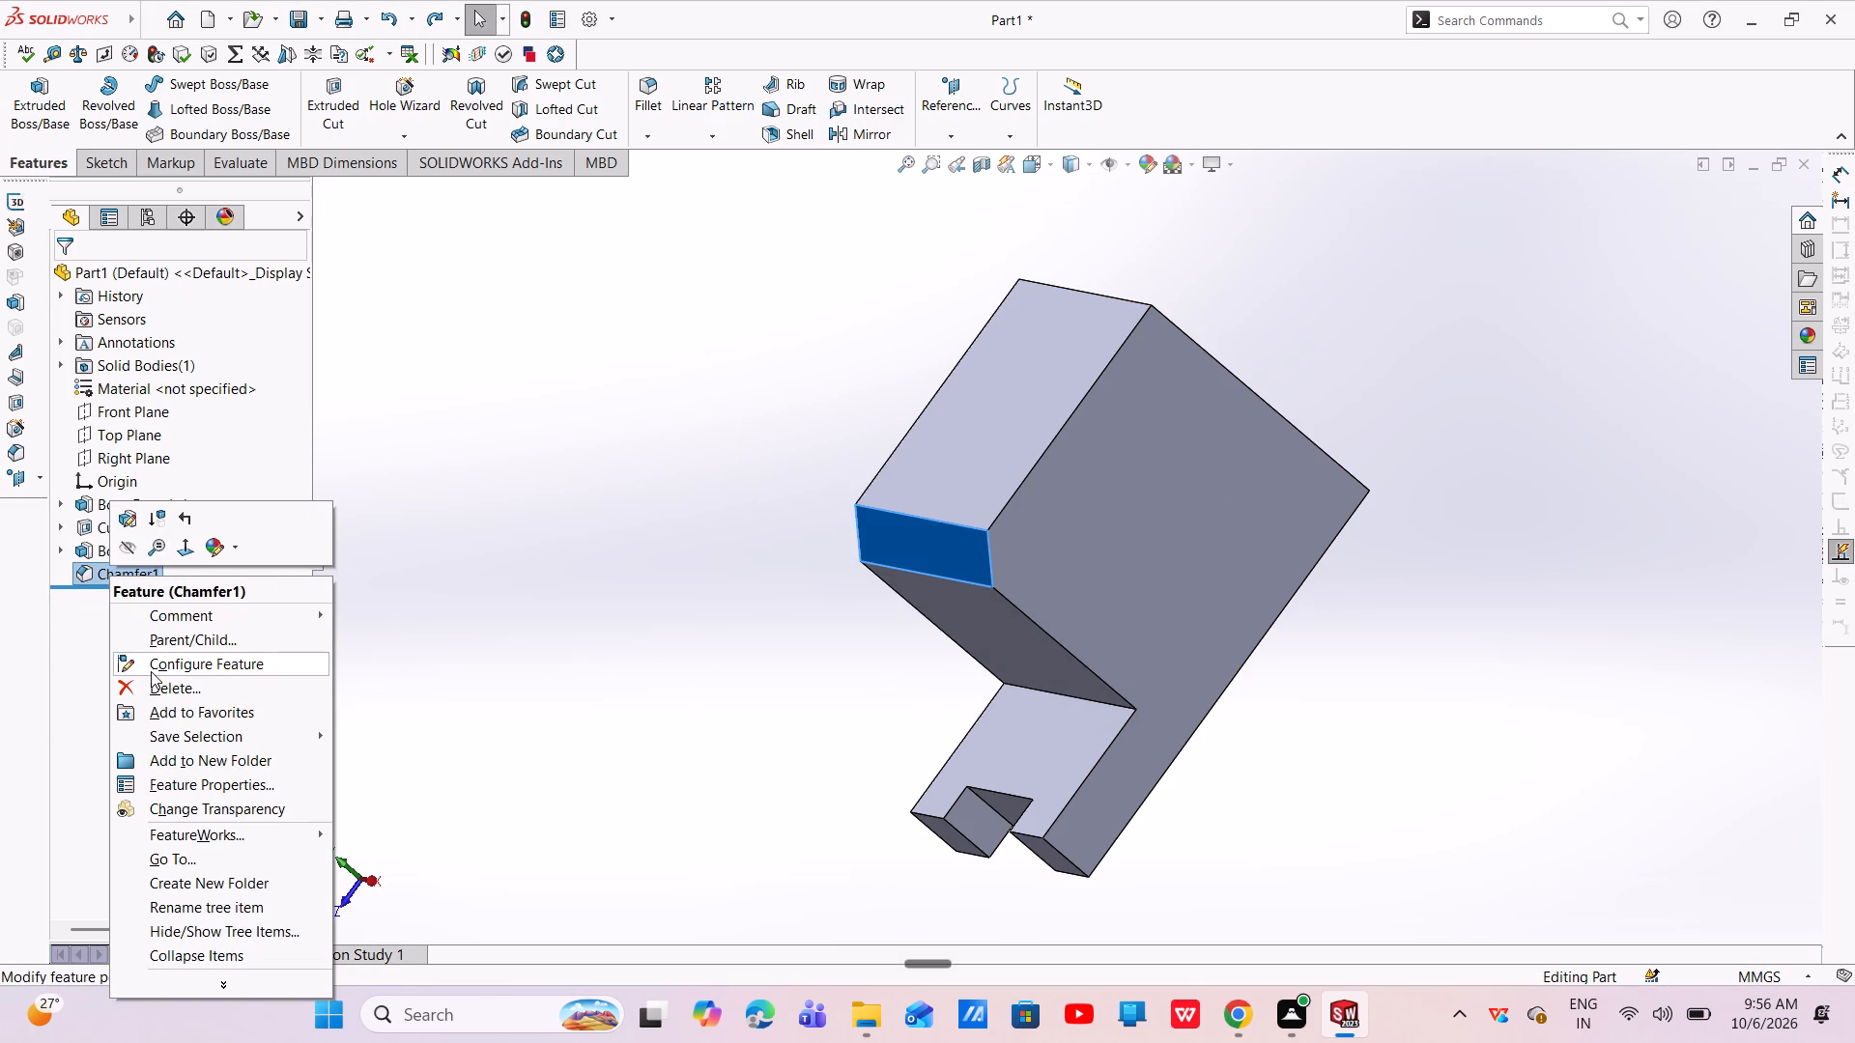
{"action": "left_click", "coordinate": [157, 687]}
{"action": "left_click", "coordinate": [1055, 374]}
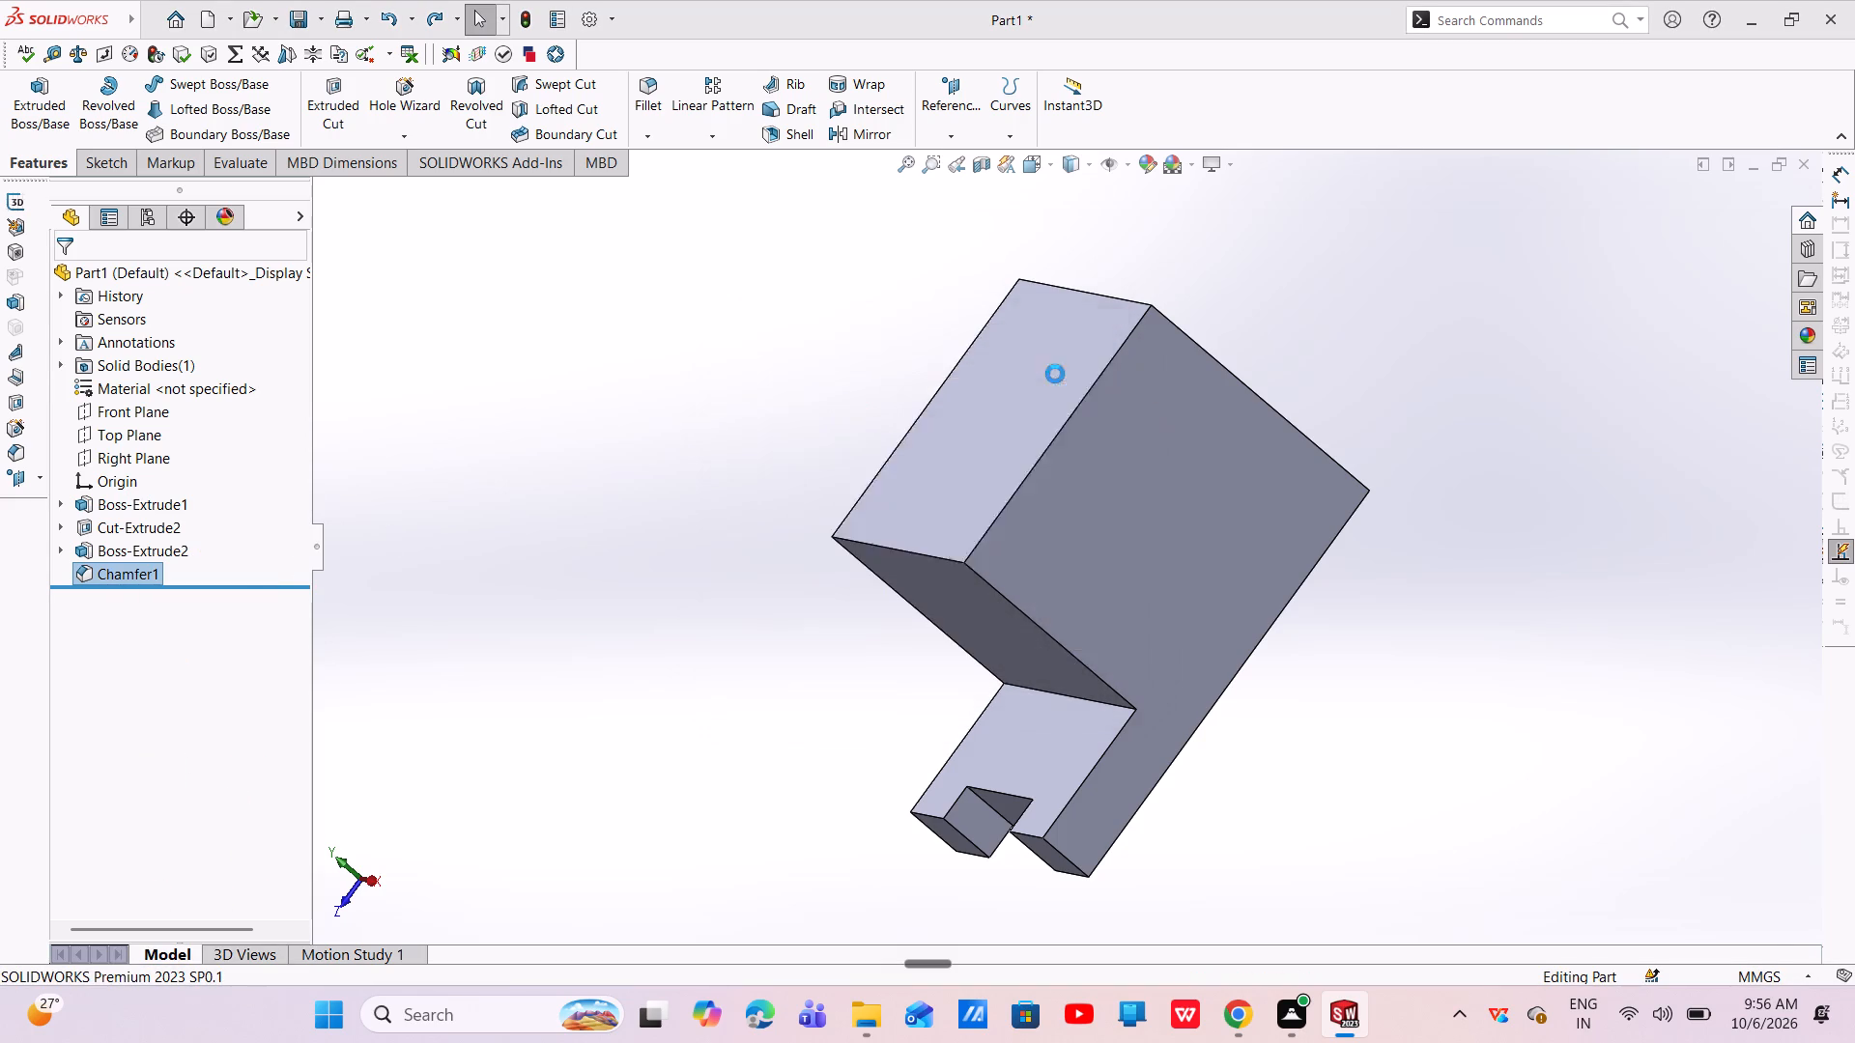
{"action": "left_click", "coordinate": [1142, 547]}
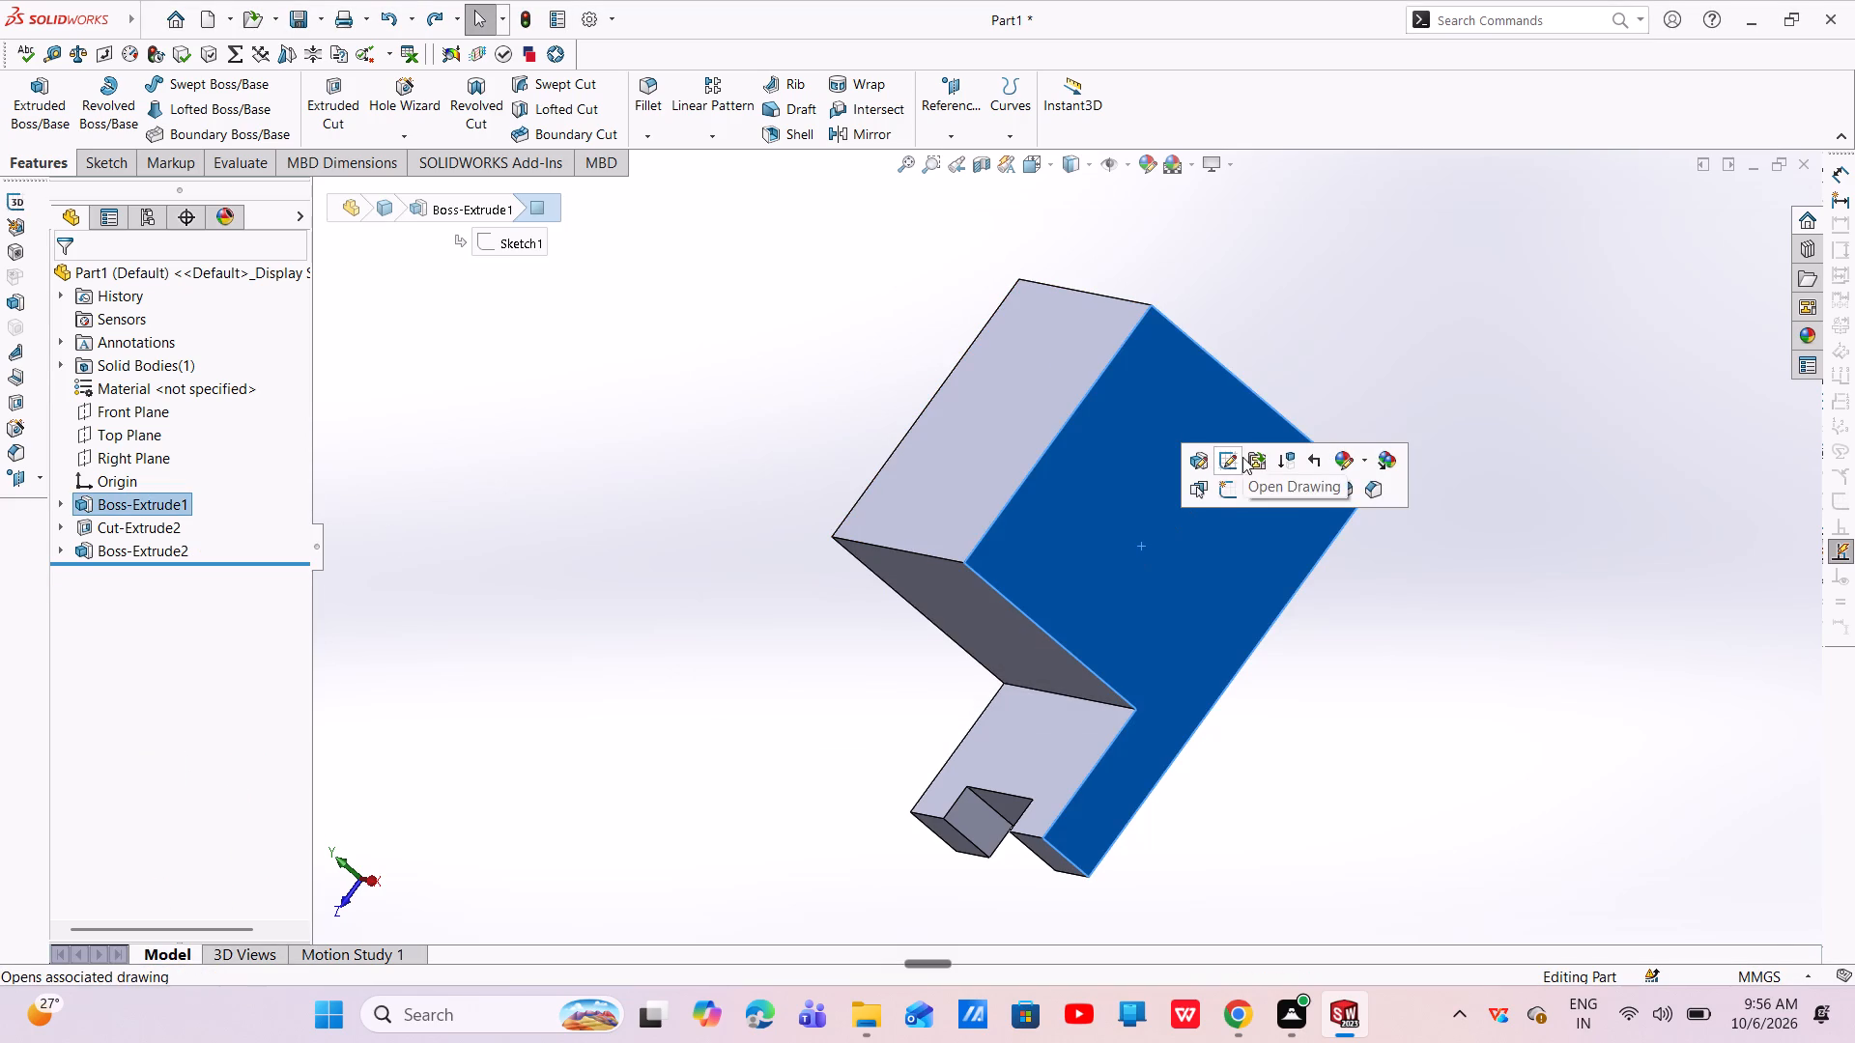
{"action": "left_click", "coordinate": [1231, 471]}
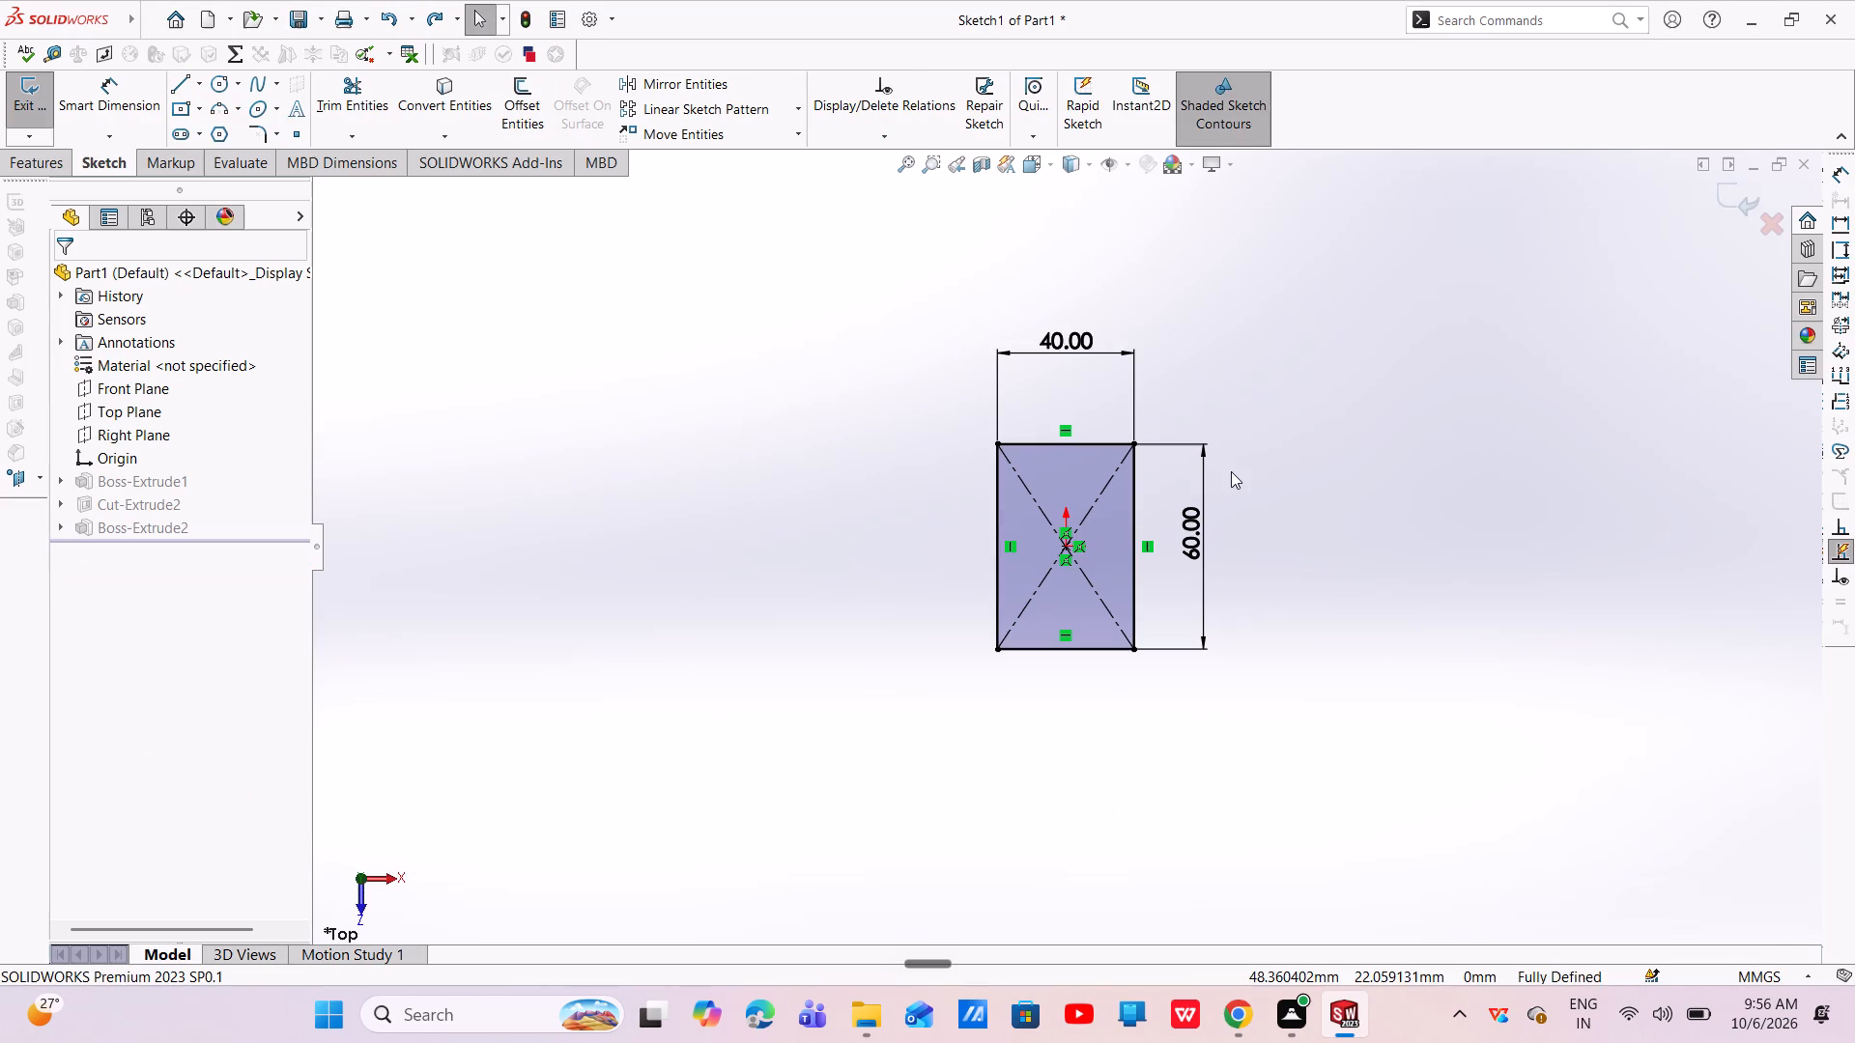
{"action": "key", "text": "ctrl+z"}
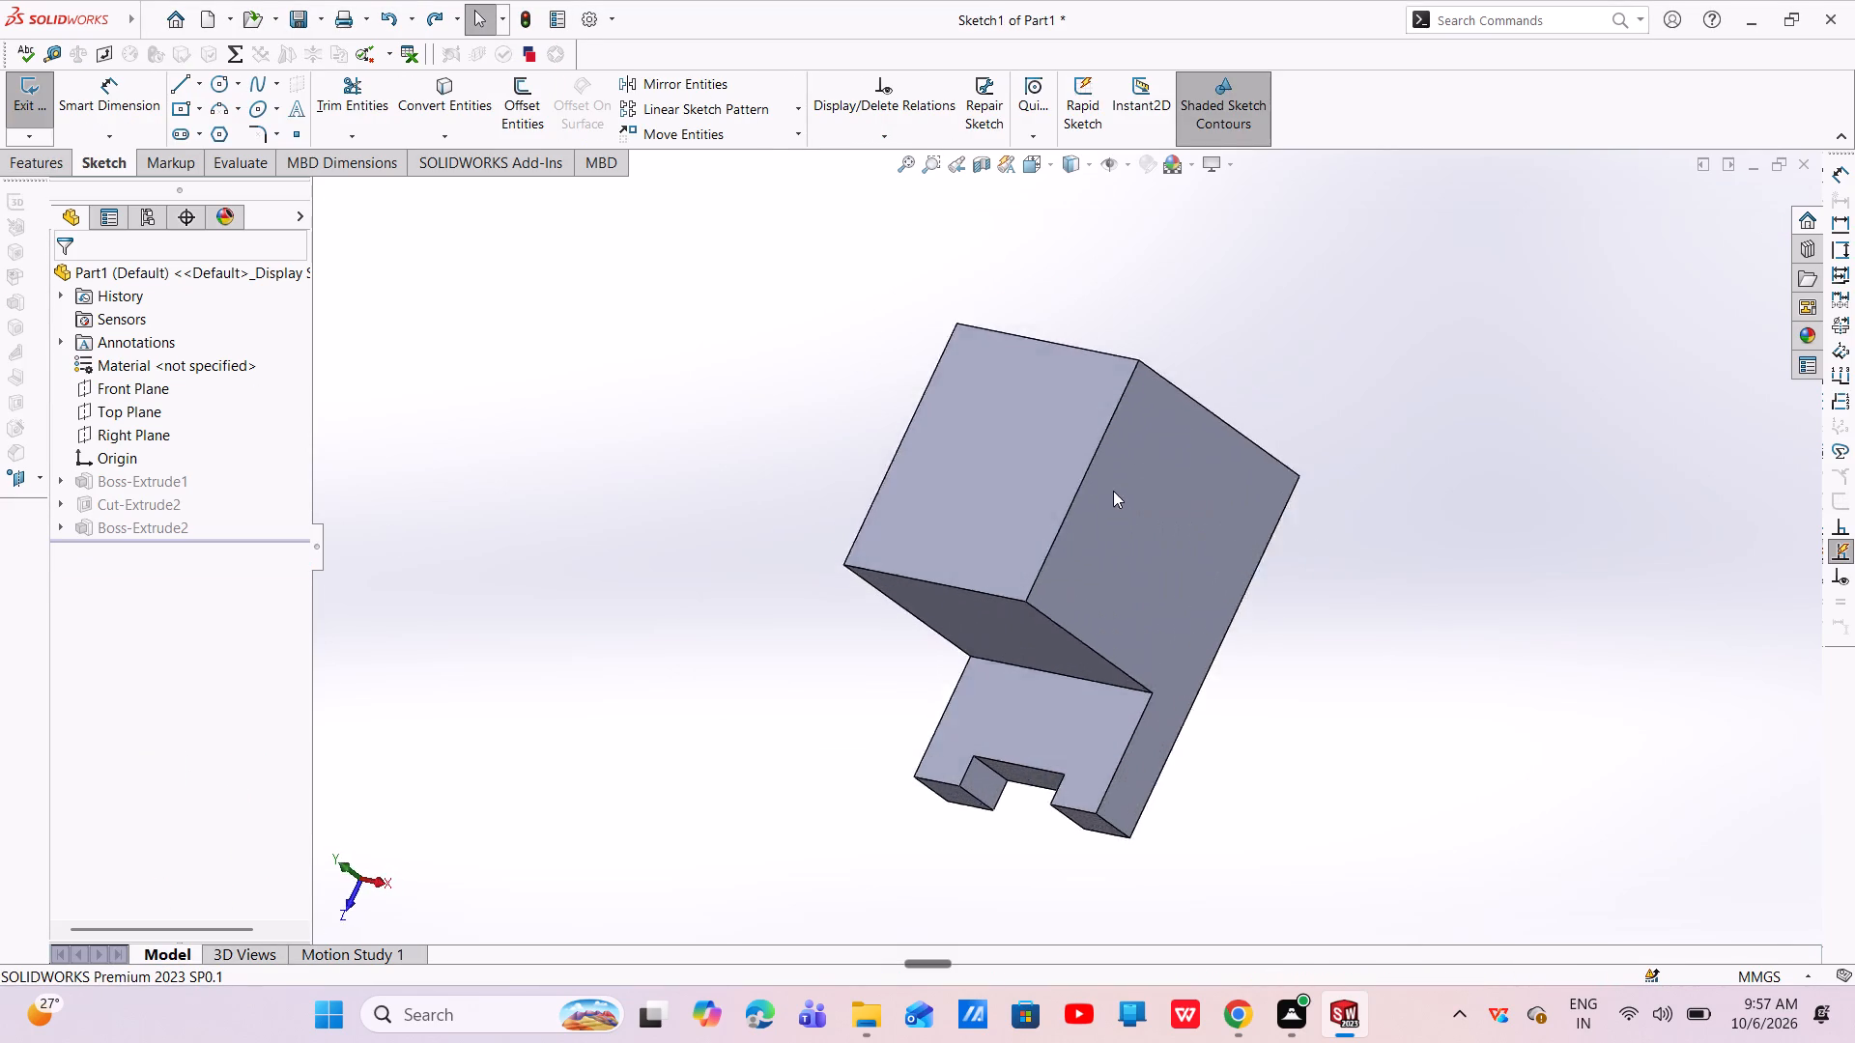
Sketch on the L-shaped side face a line about 14.9 mm long on the block's top edge, starting at its rear corner.
{"action": "left_click", "coordinate": [1141, 433]}
{"action": "left_click", "coordinate": [1215, 379]}
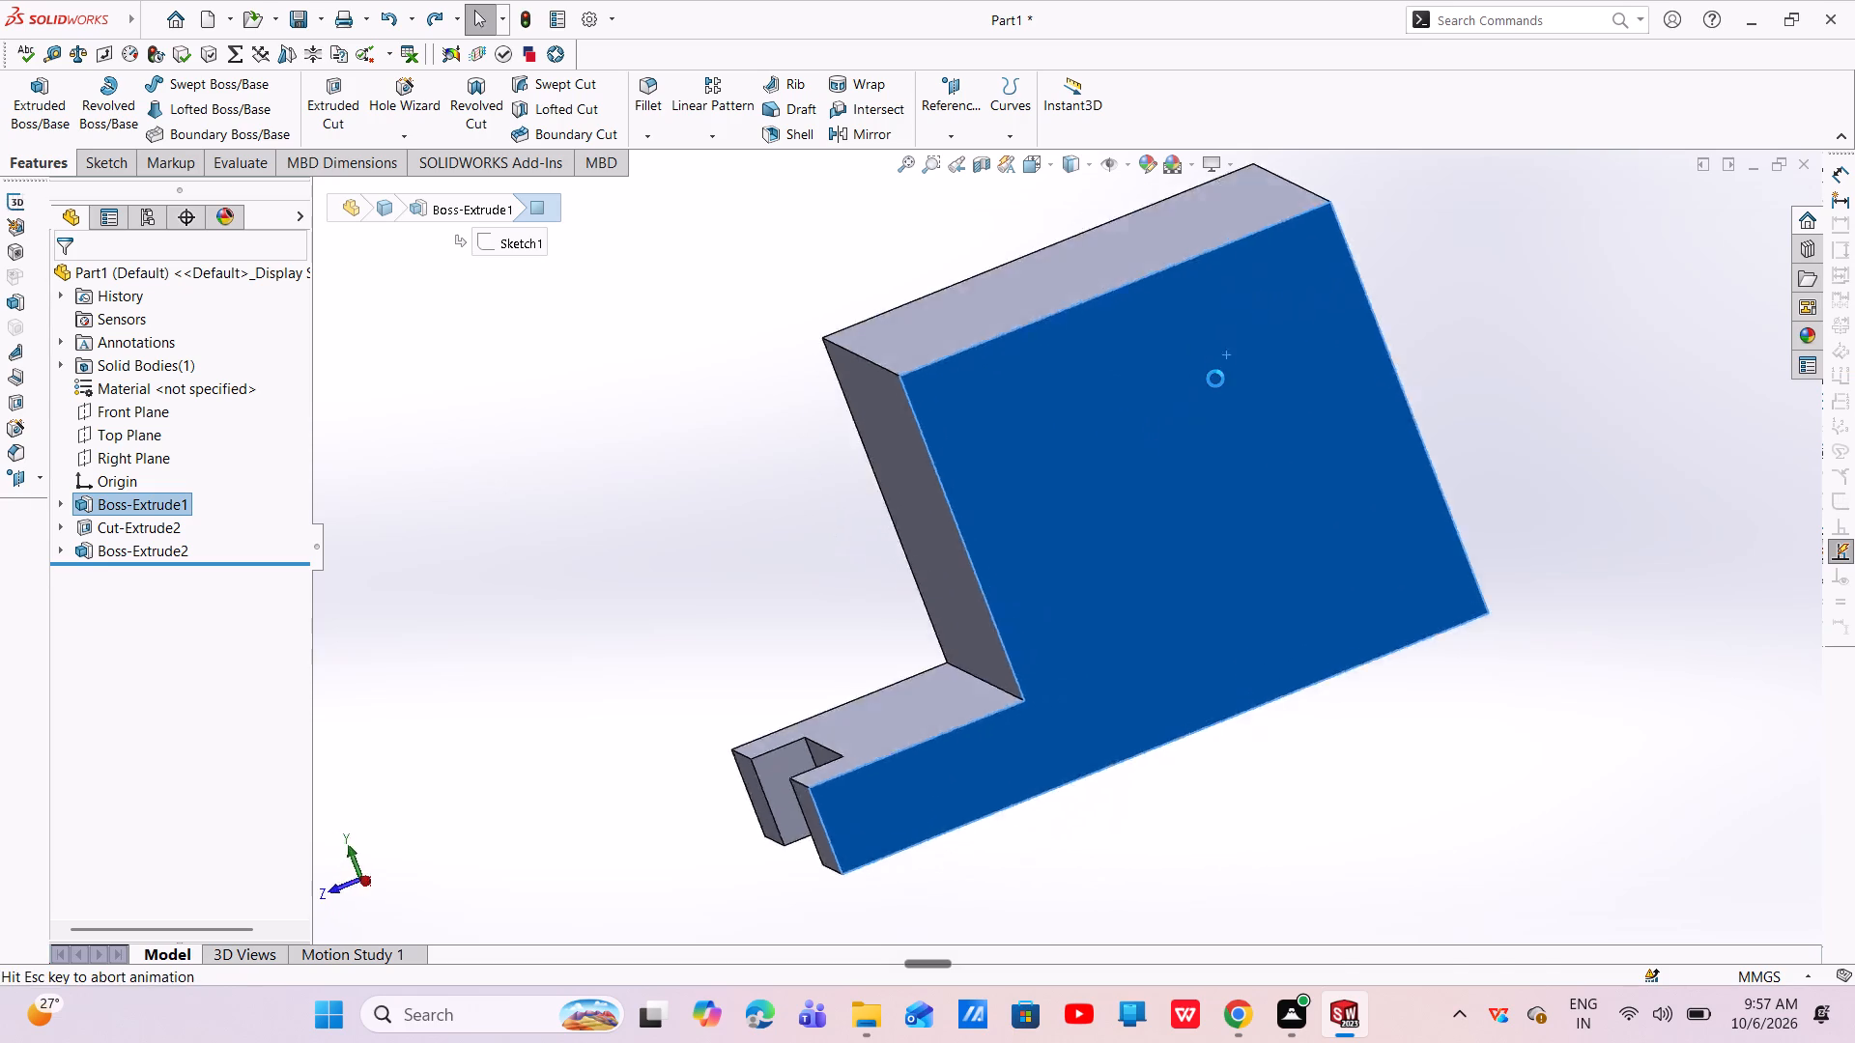
{"action": "key", "text": "Escape"}
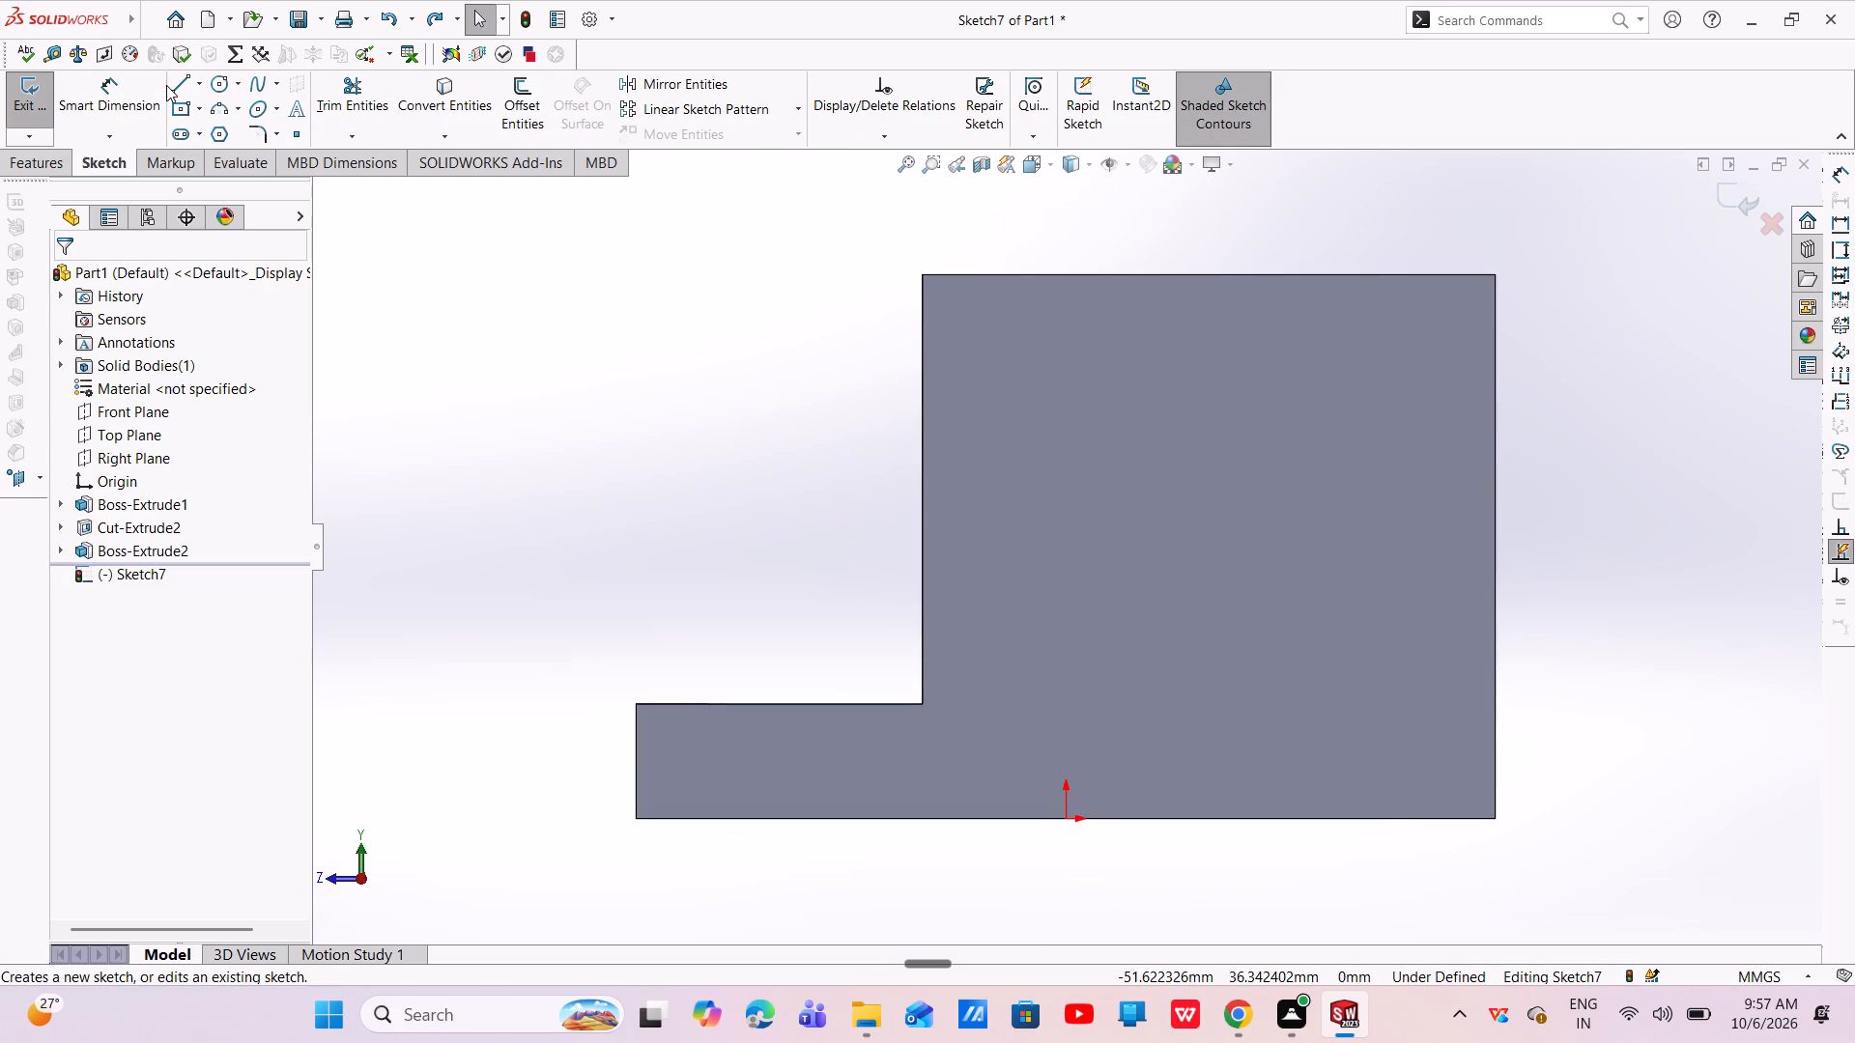
{"action": "left_click", "coordinate": [180, 90]}
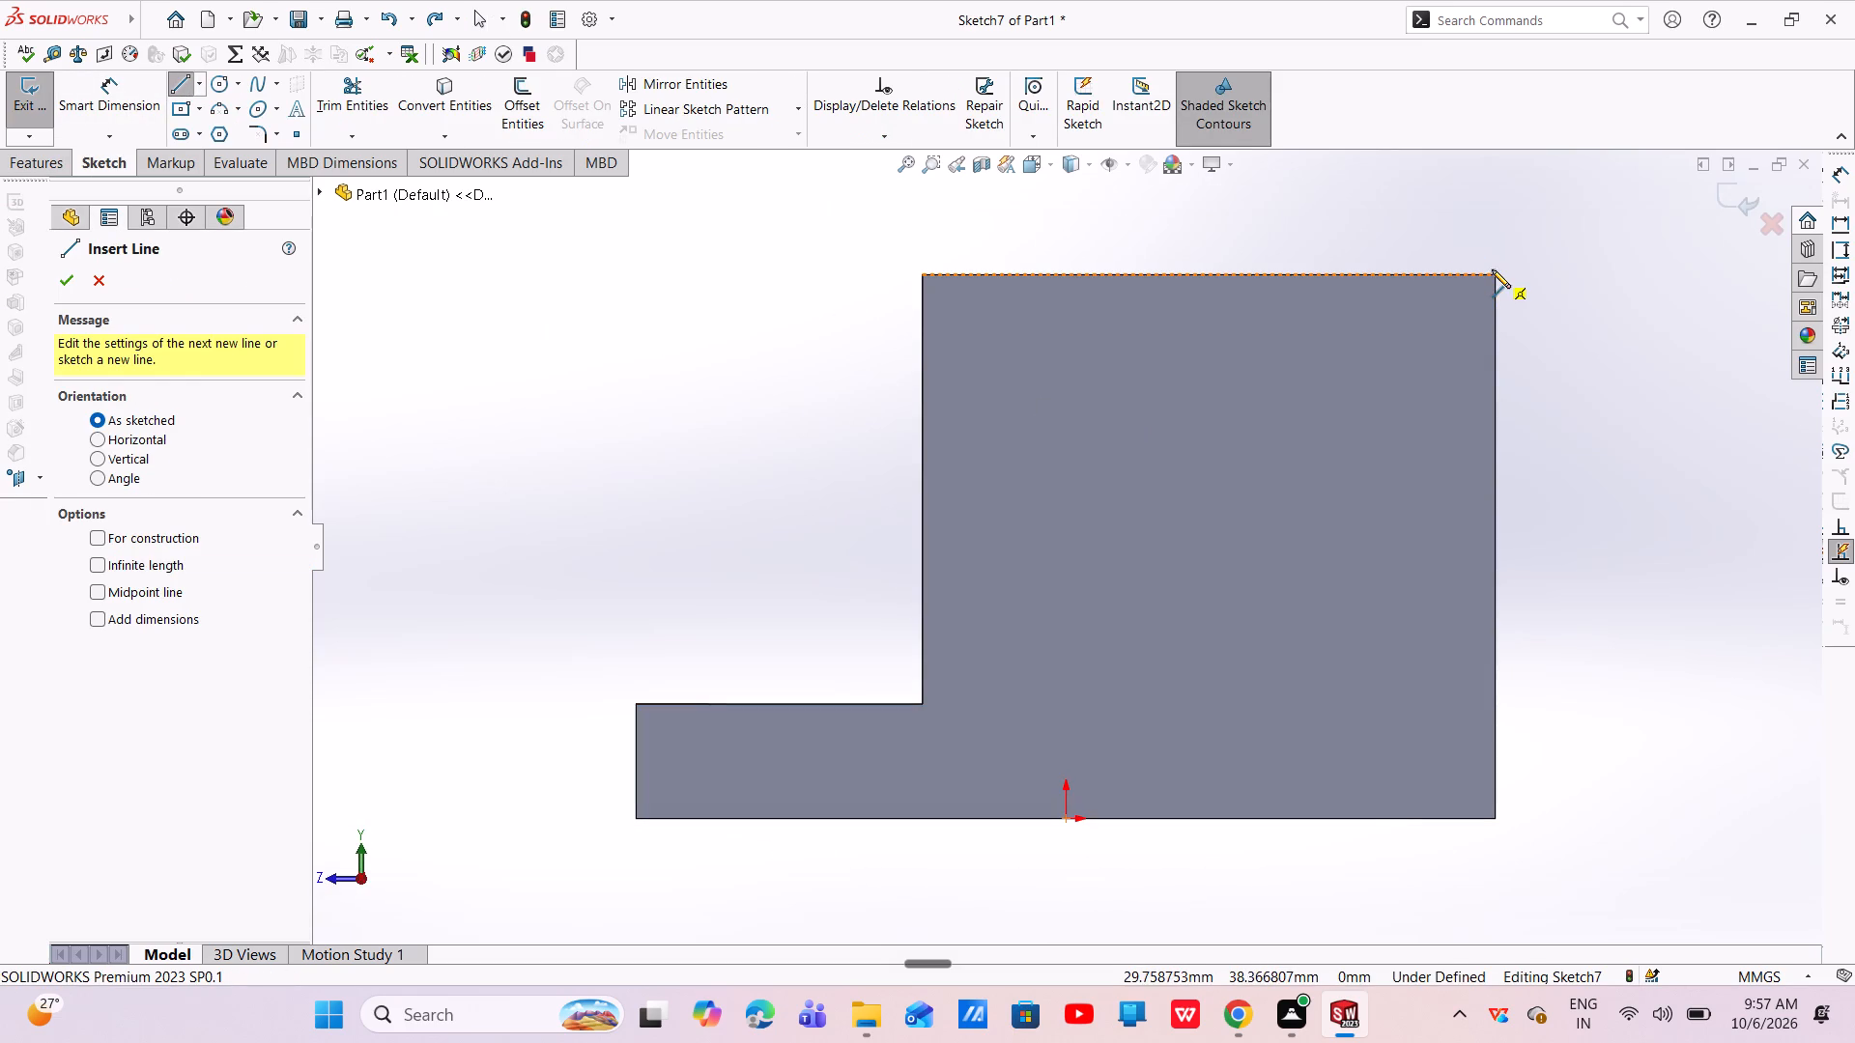
{"action": "left_click", "coordinate": [1493, 275]}
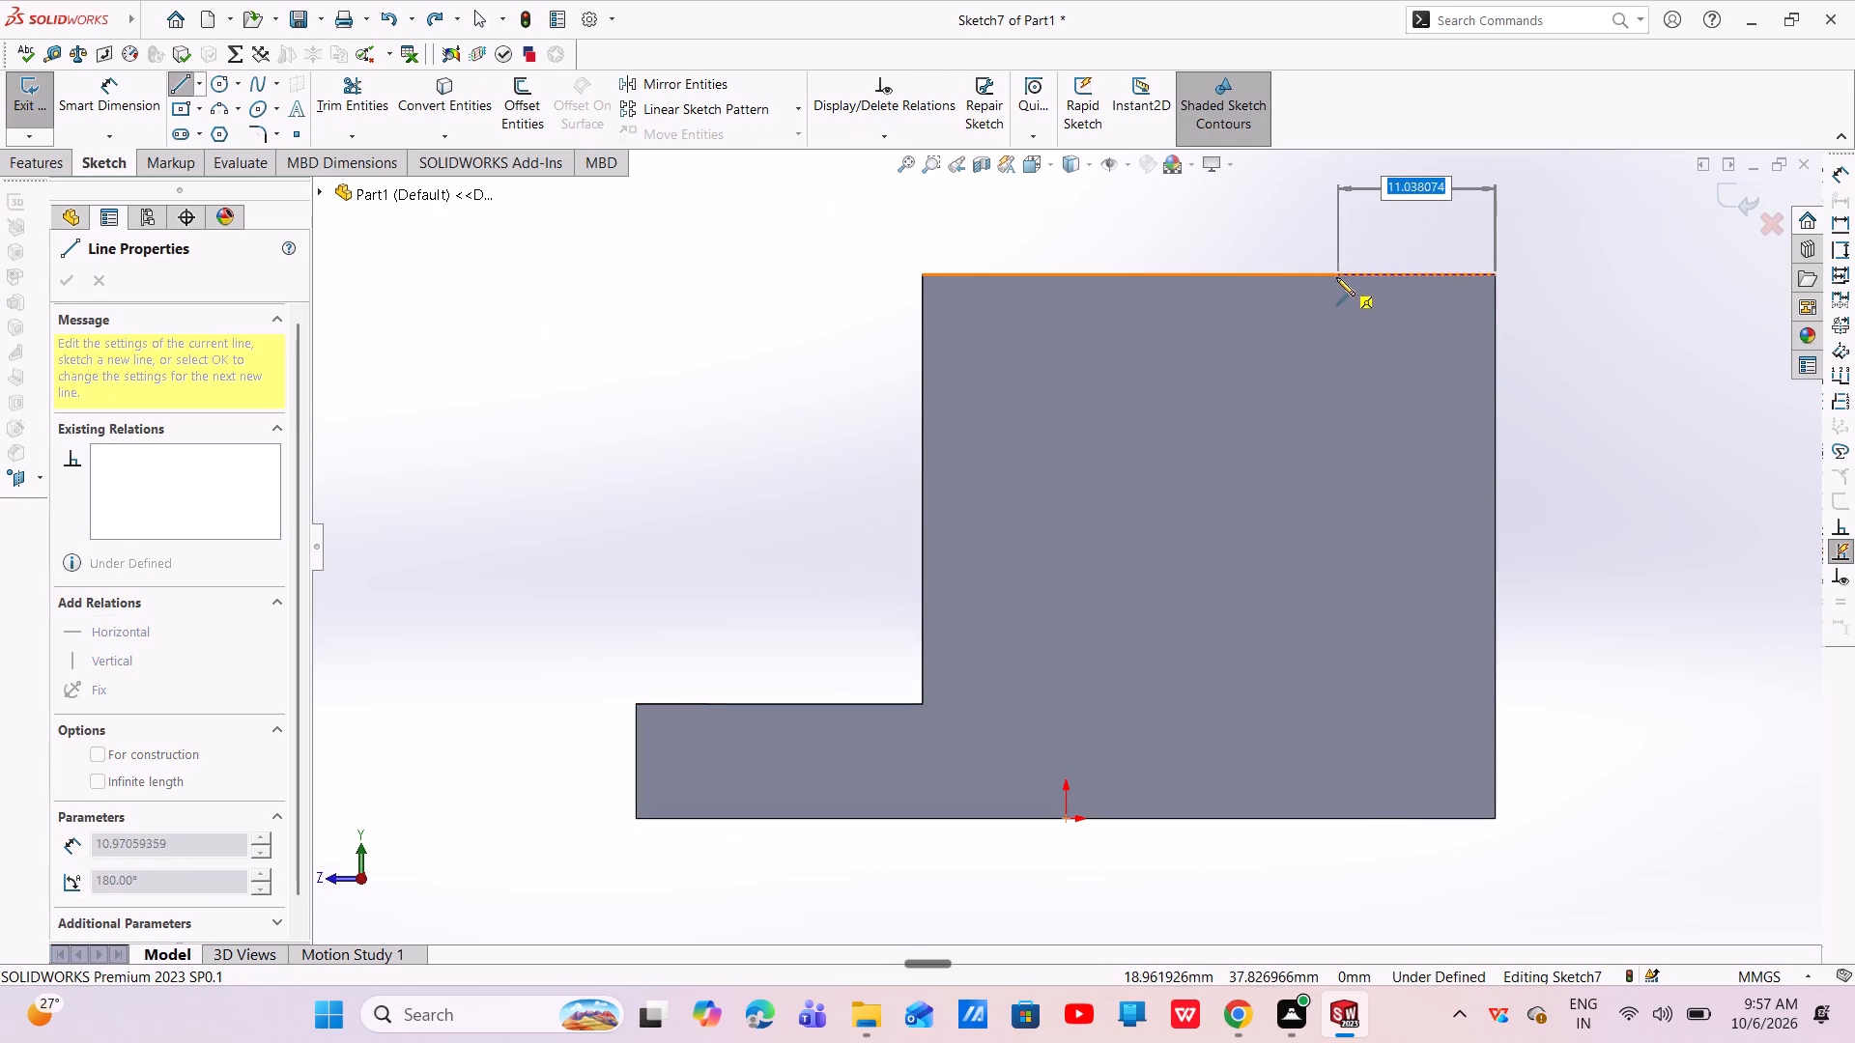
{"action": "left_click", "coordinate": [1282, 274]}
{"action": "key", "text": "Escape"}
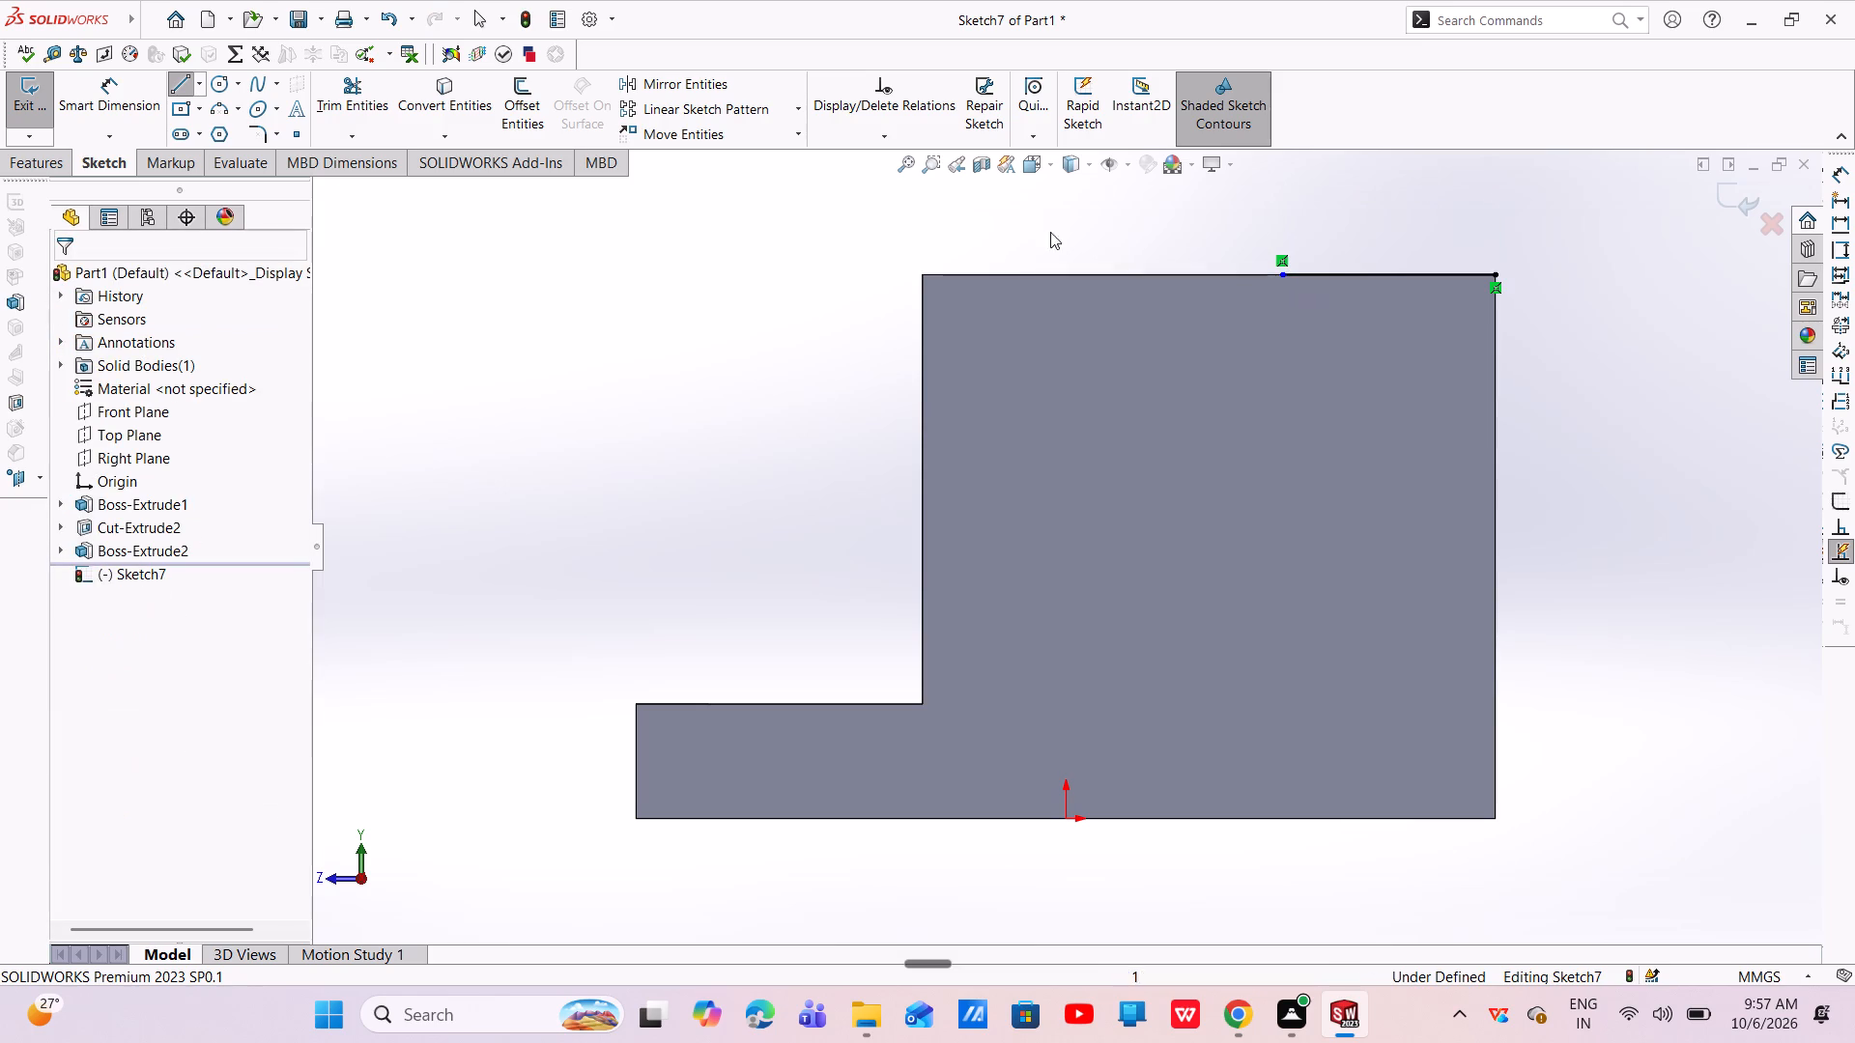
Dimension the sketch line on the block's top edge and set its length to 15 mm.
{"action": "left_click", "coordinate": [108, 101]}
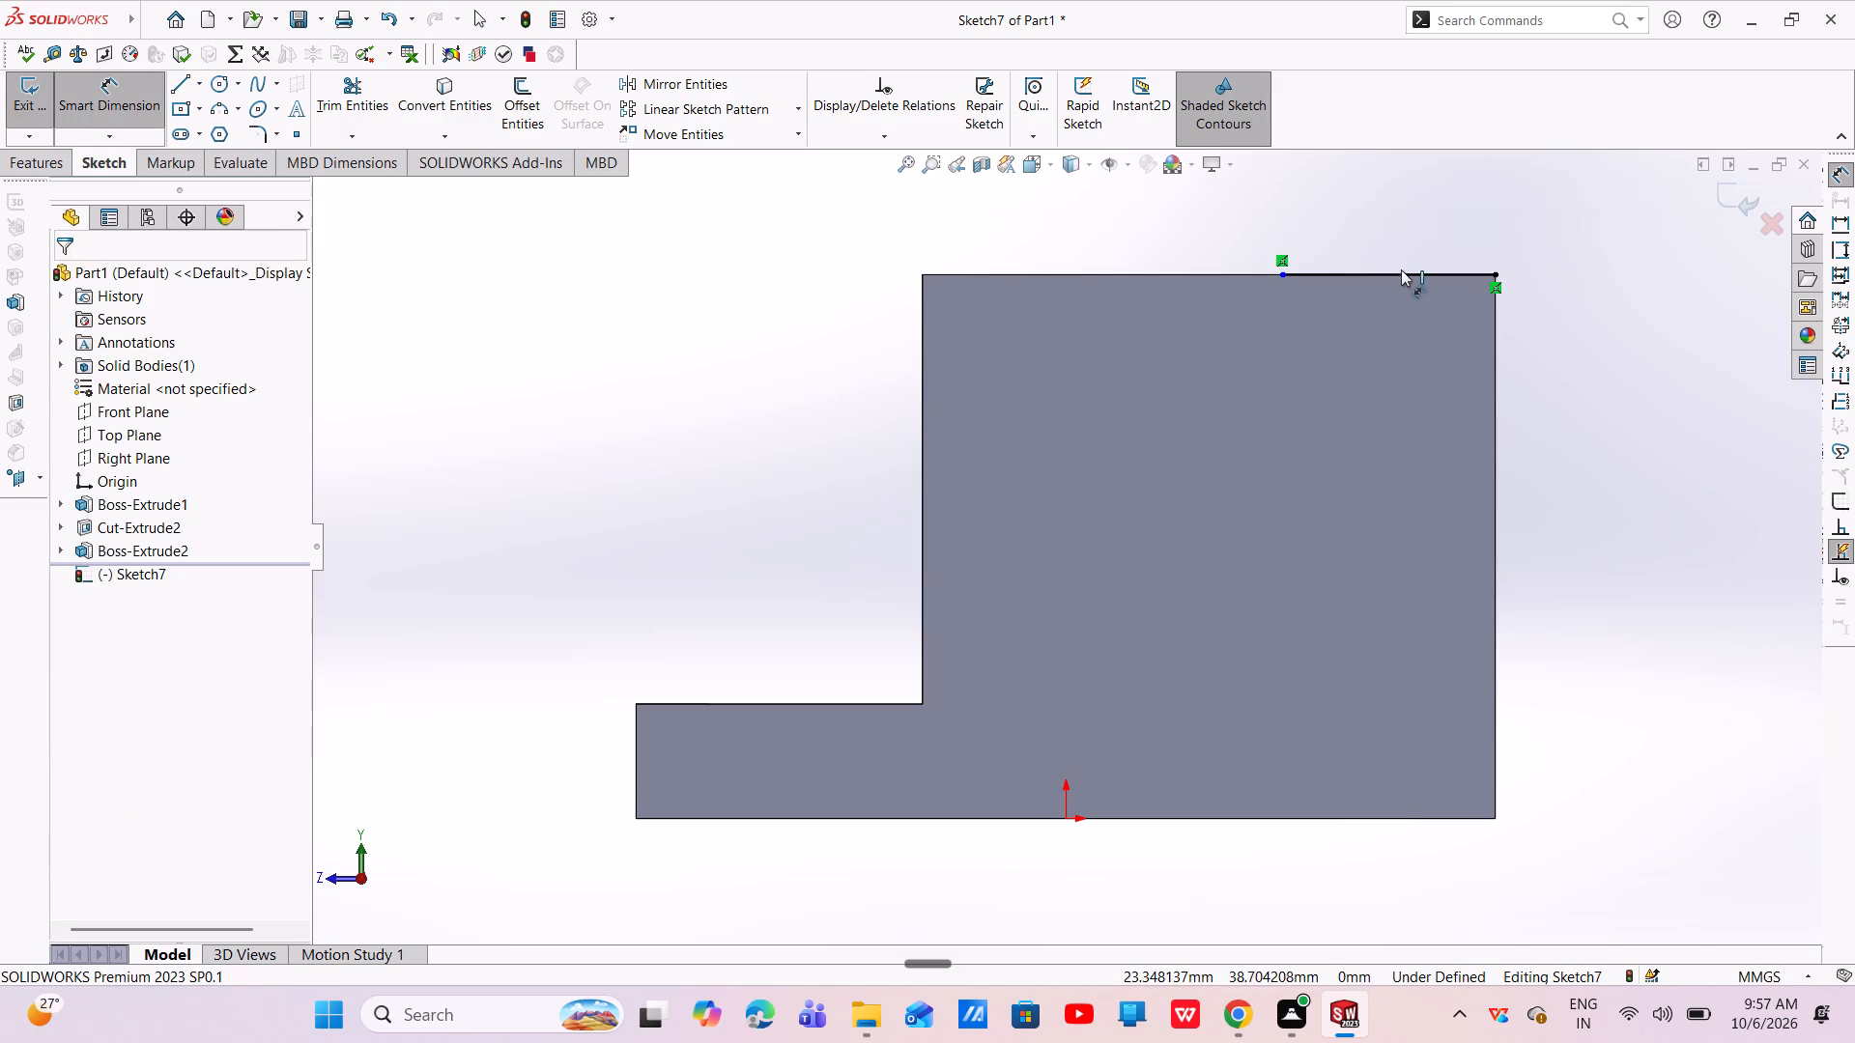
{"action": "left_click", "coordinate": [1402, 271]}
{"action": "left_click", "coordinate": [1406, 388]}
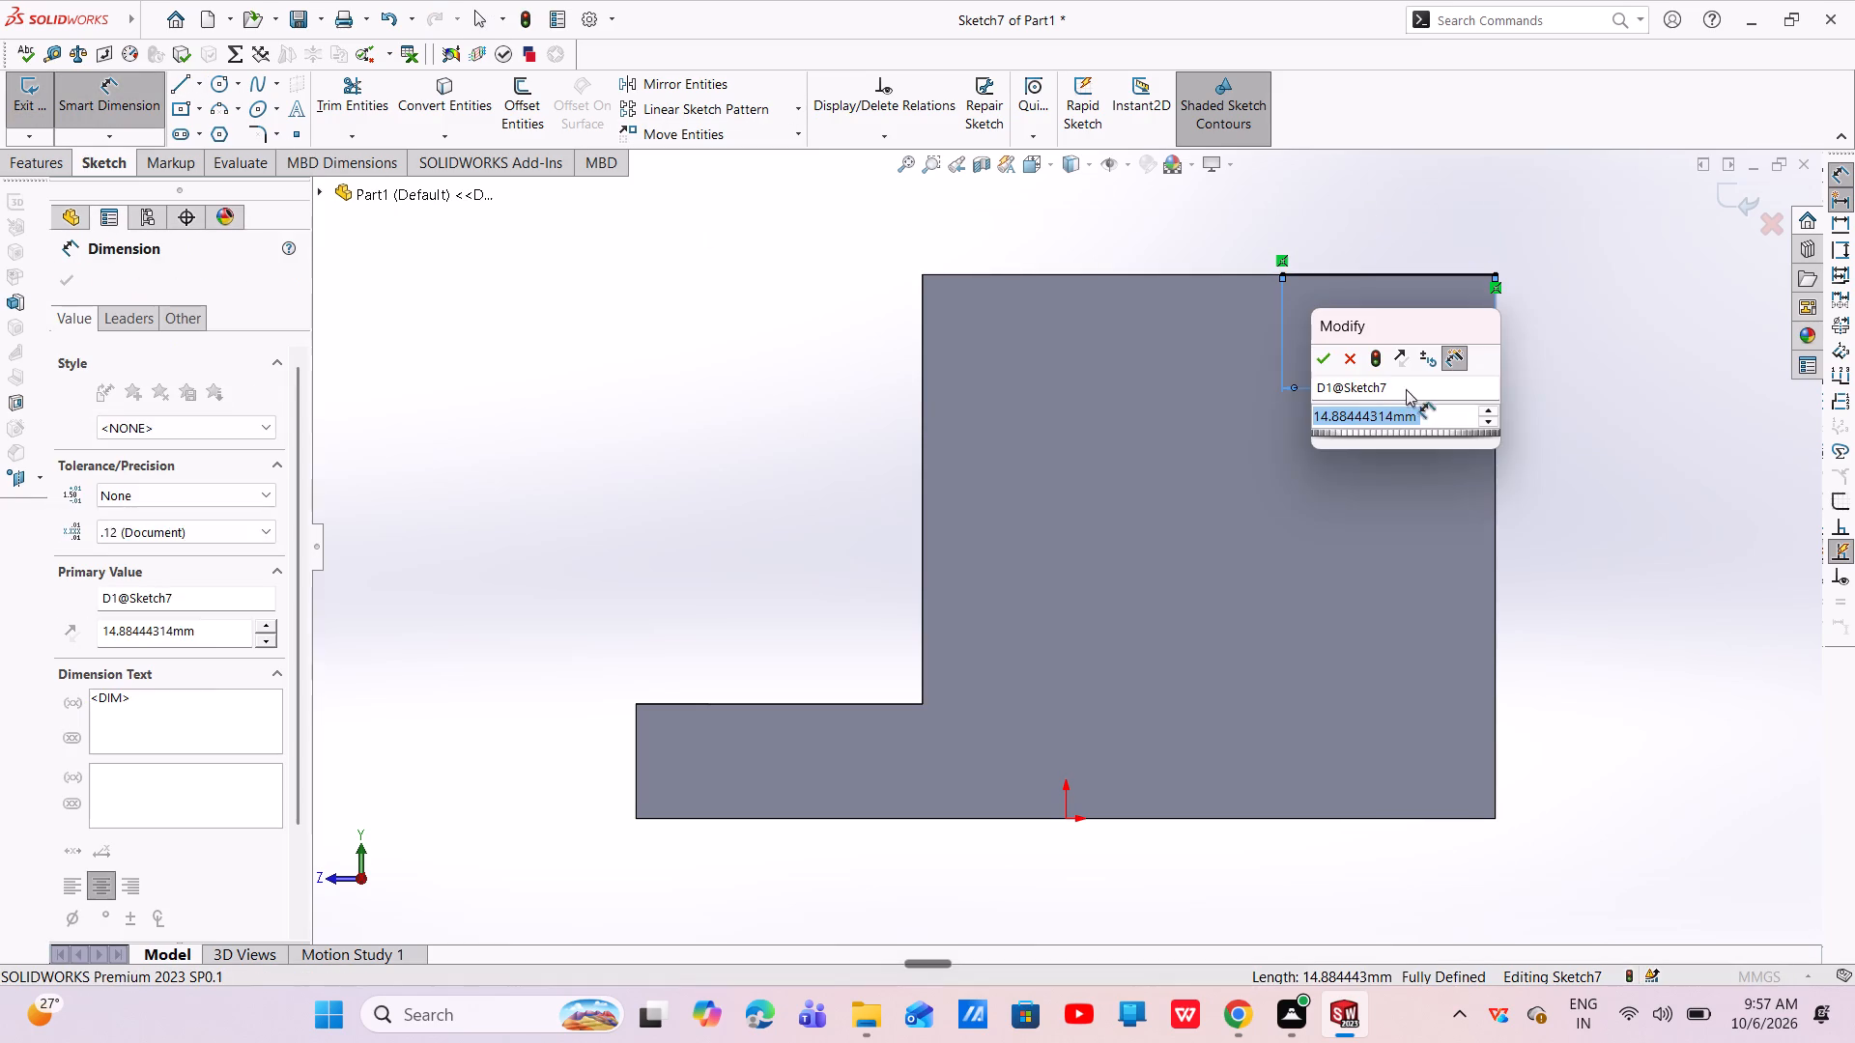
{"action": "key", "text": "BackSpace"}
{"action": "type", "text": "15"}
{"action": "key", "text": "Return"}
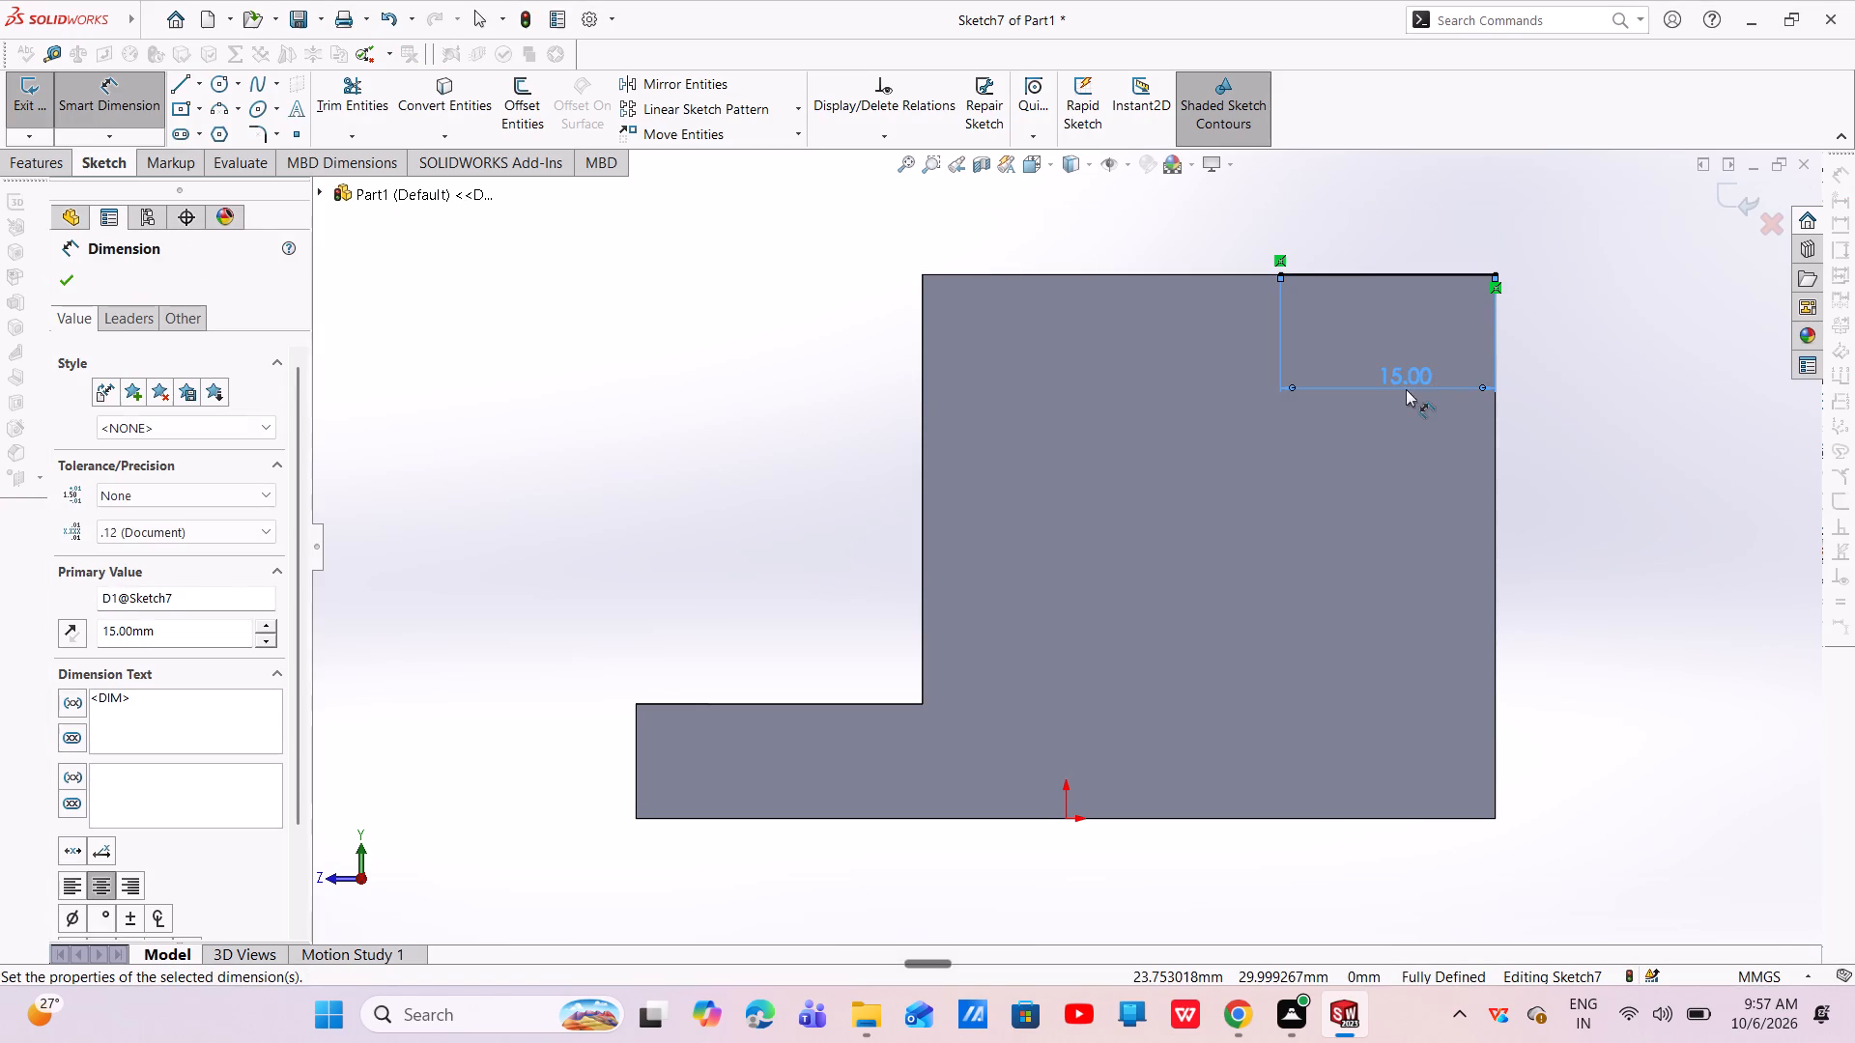
{"action": "key", "text": "Escape"}
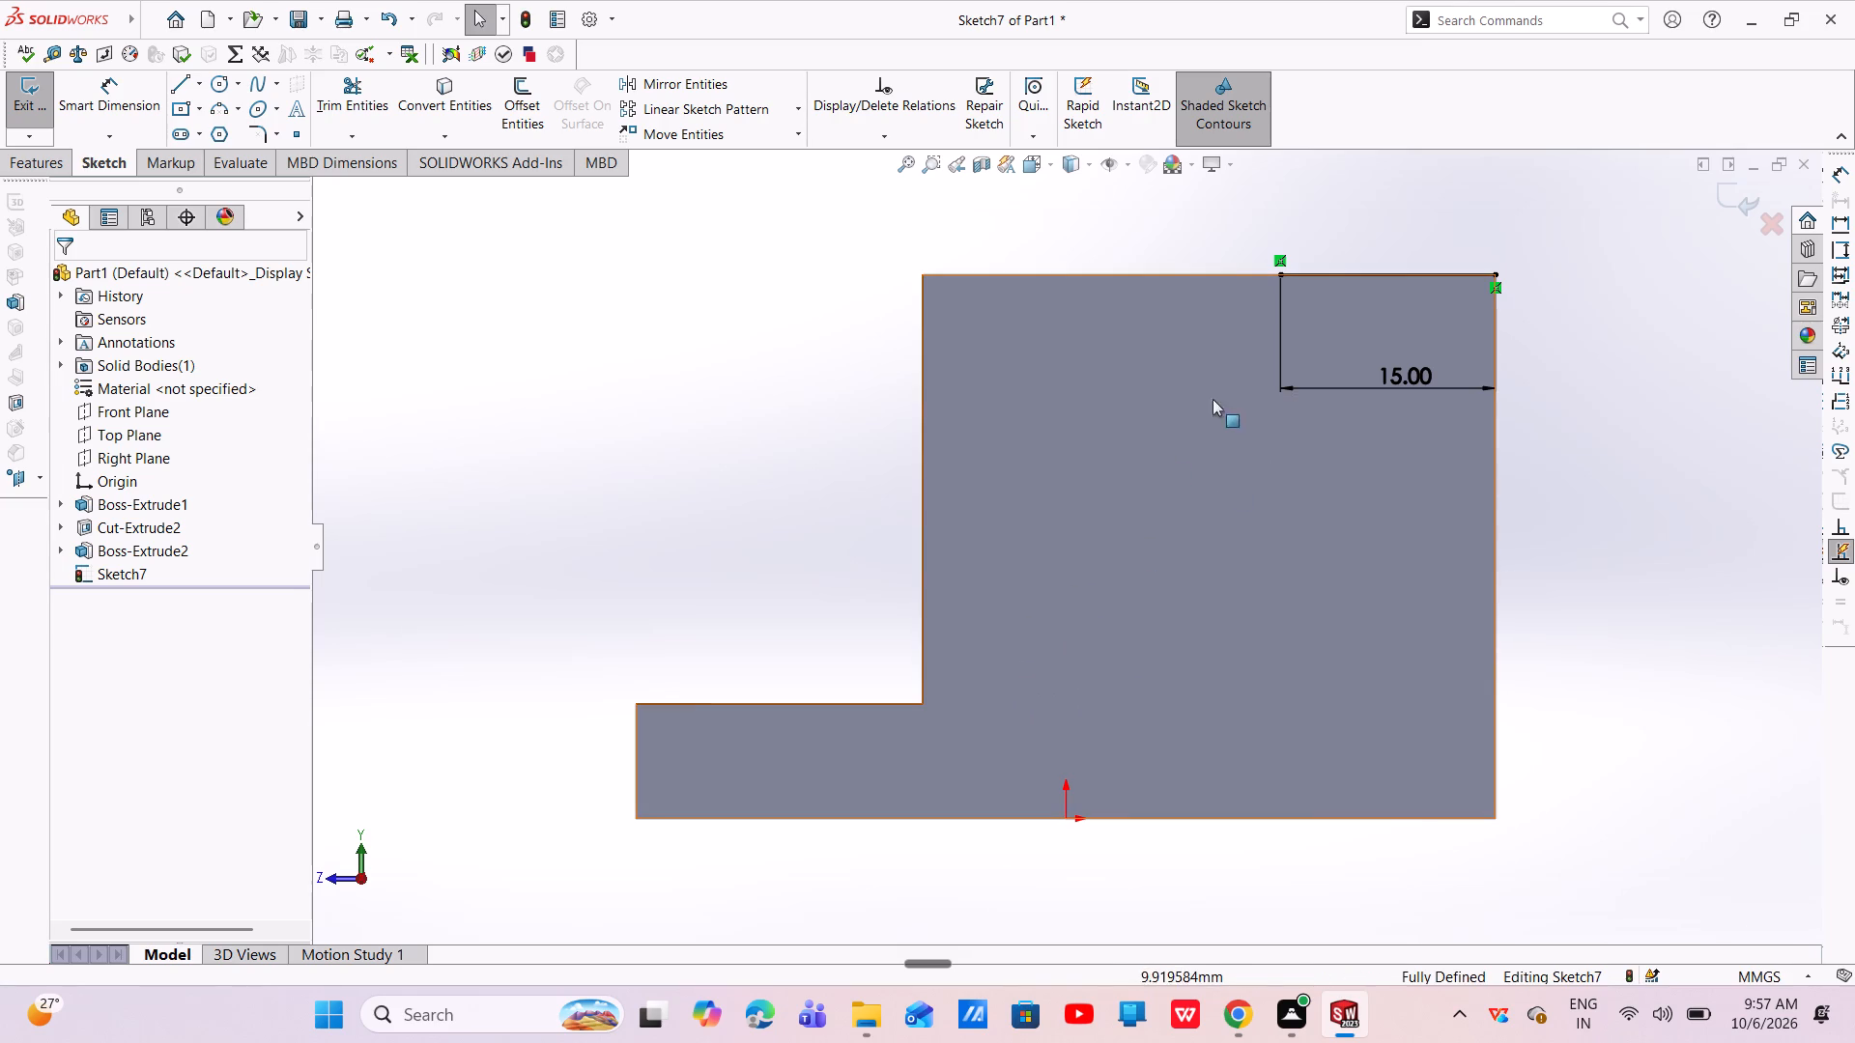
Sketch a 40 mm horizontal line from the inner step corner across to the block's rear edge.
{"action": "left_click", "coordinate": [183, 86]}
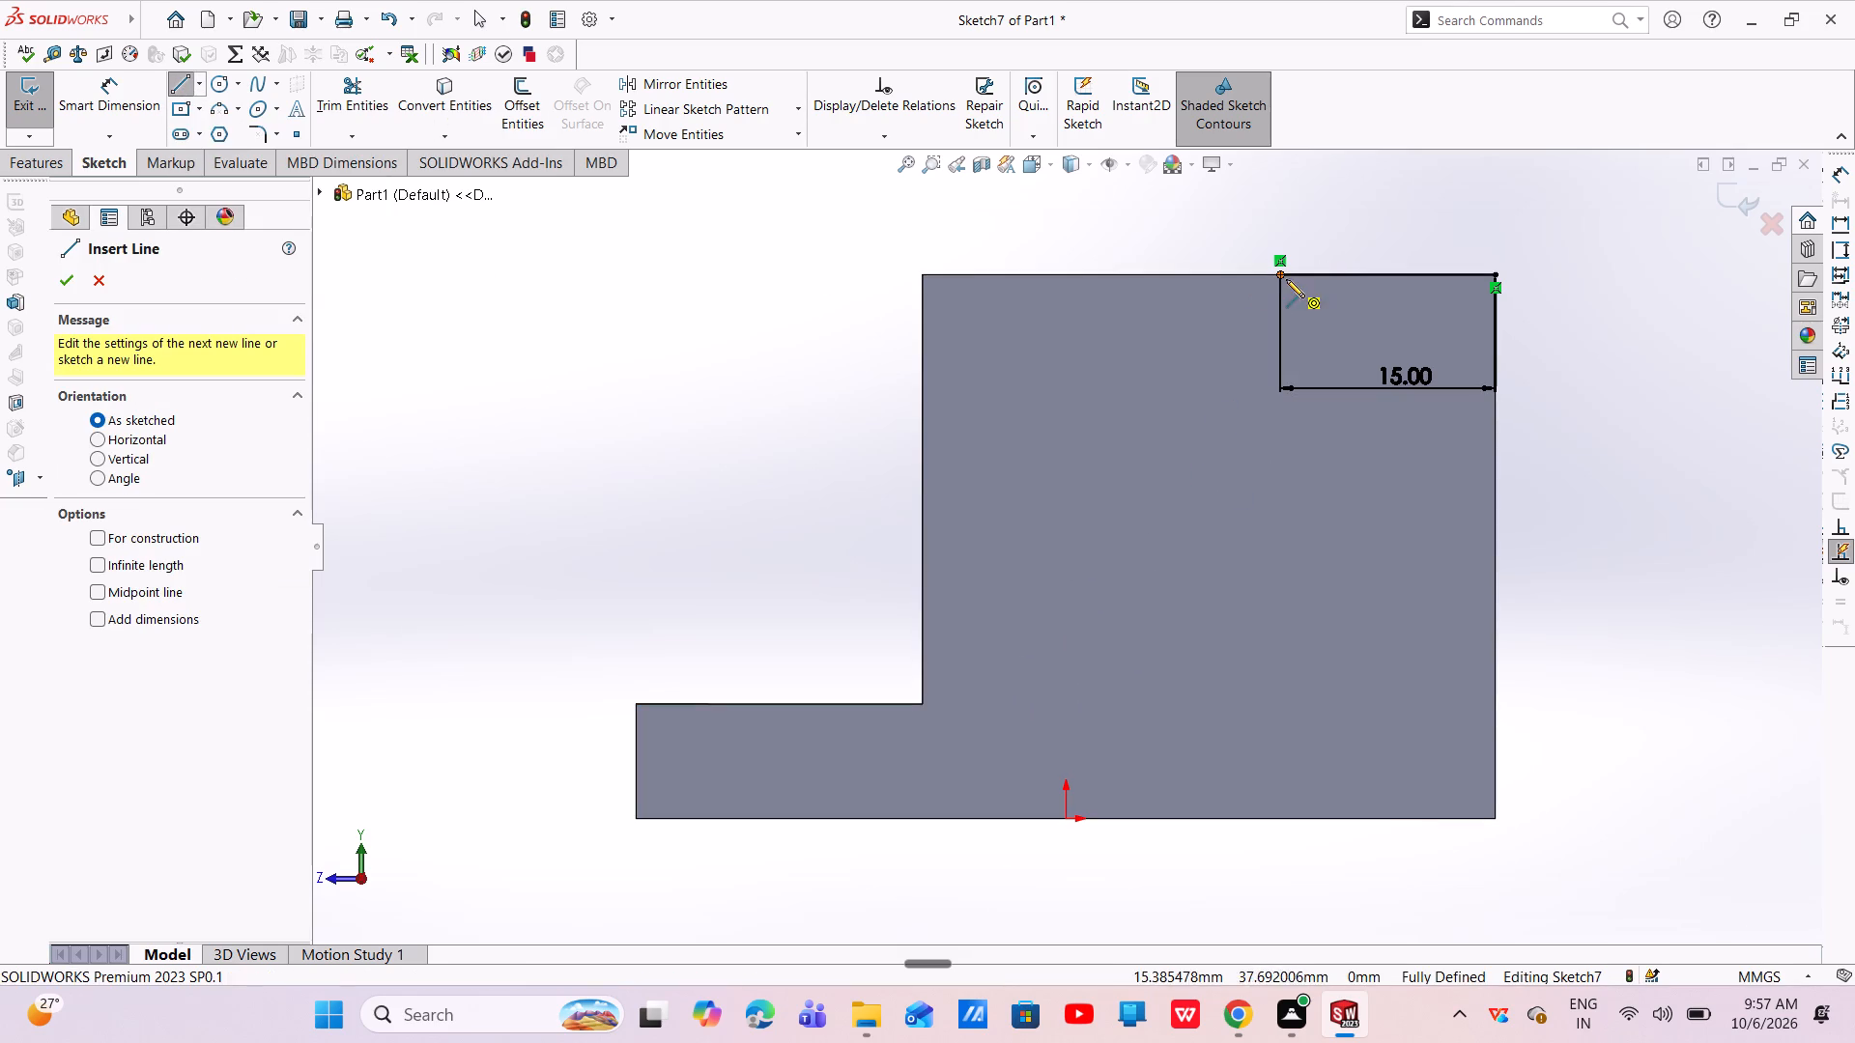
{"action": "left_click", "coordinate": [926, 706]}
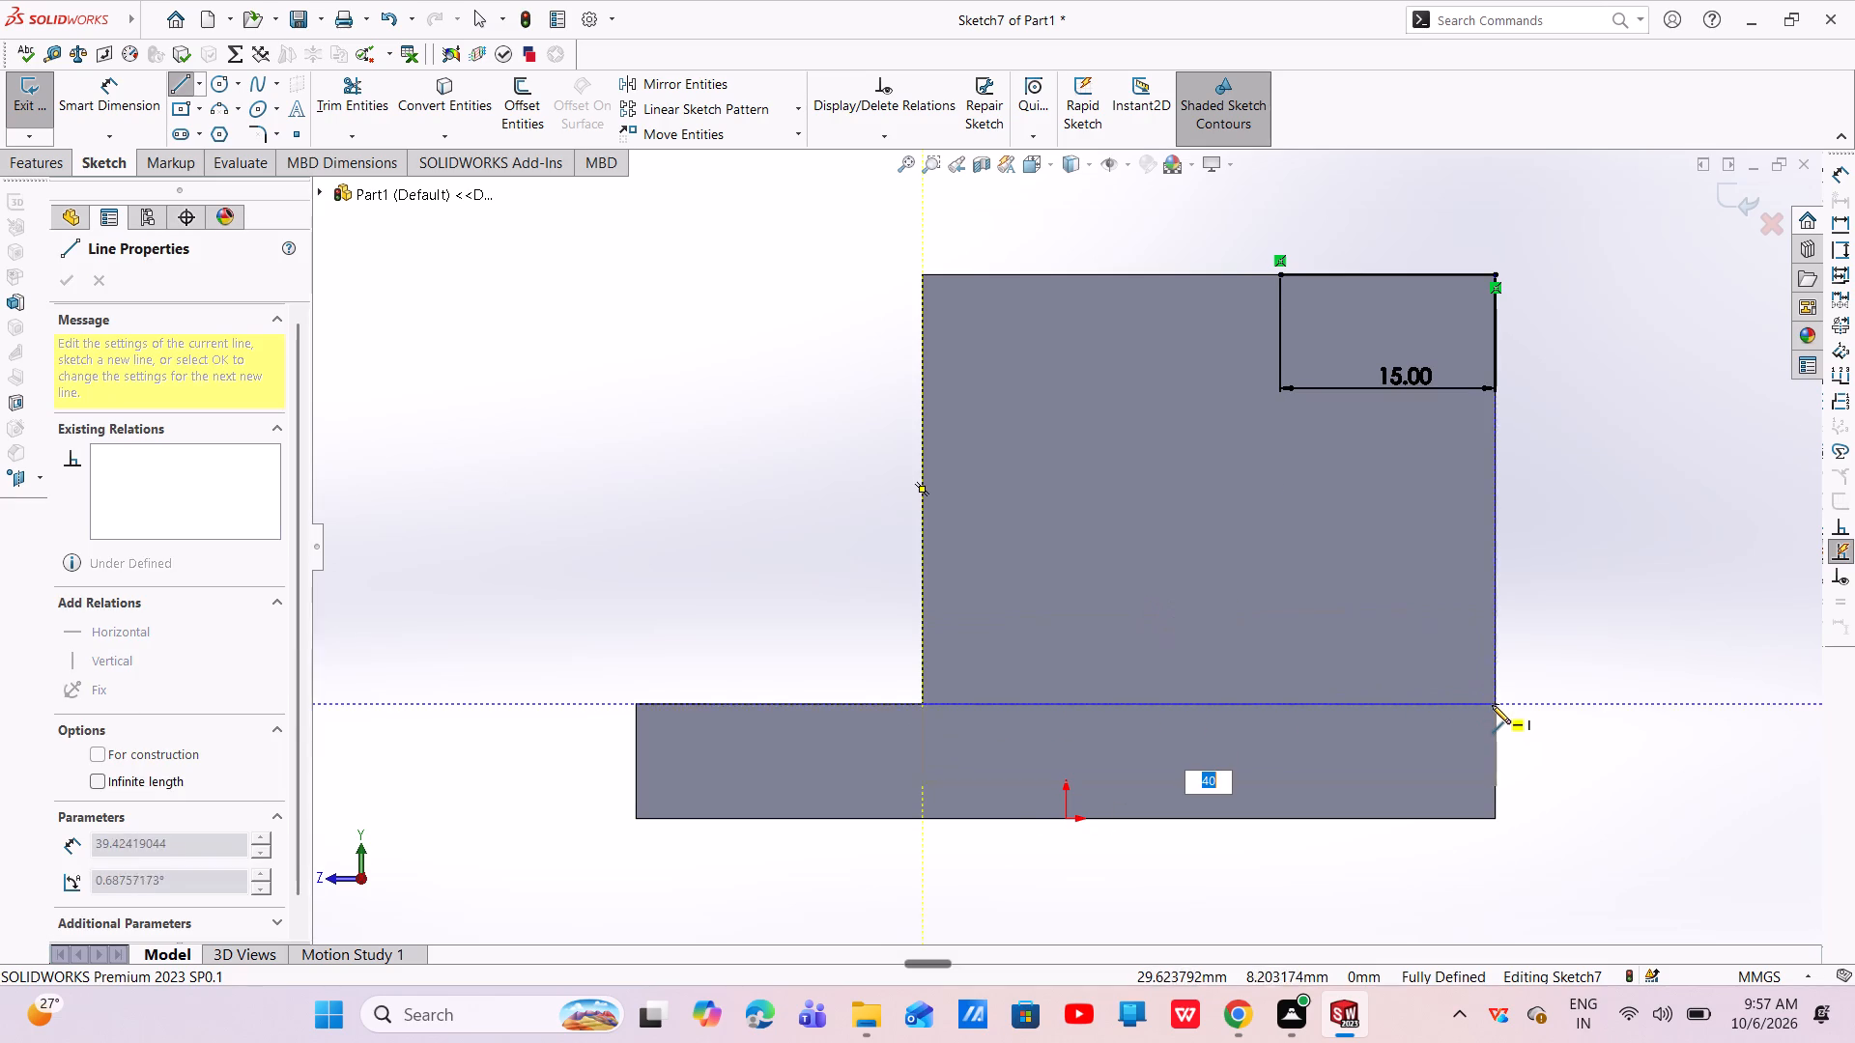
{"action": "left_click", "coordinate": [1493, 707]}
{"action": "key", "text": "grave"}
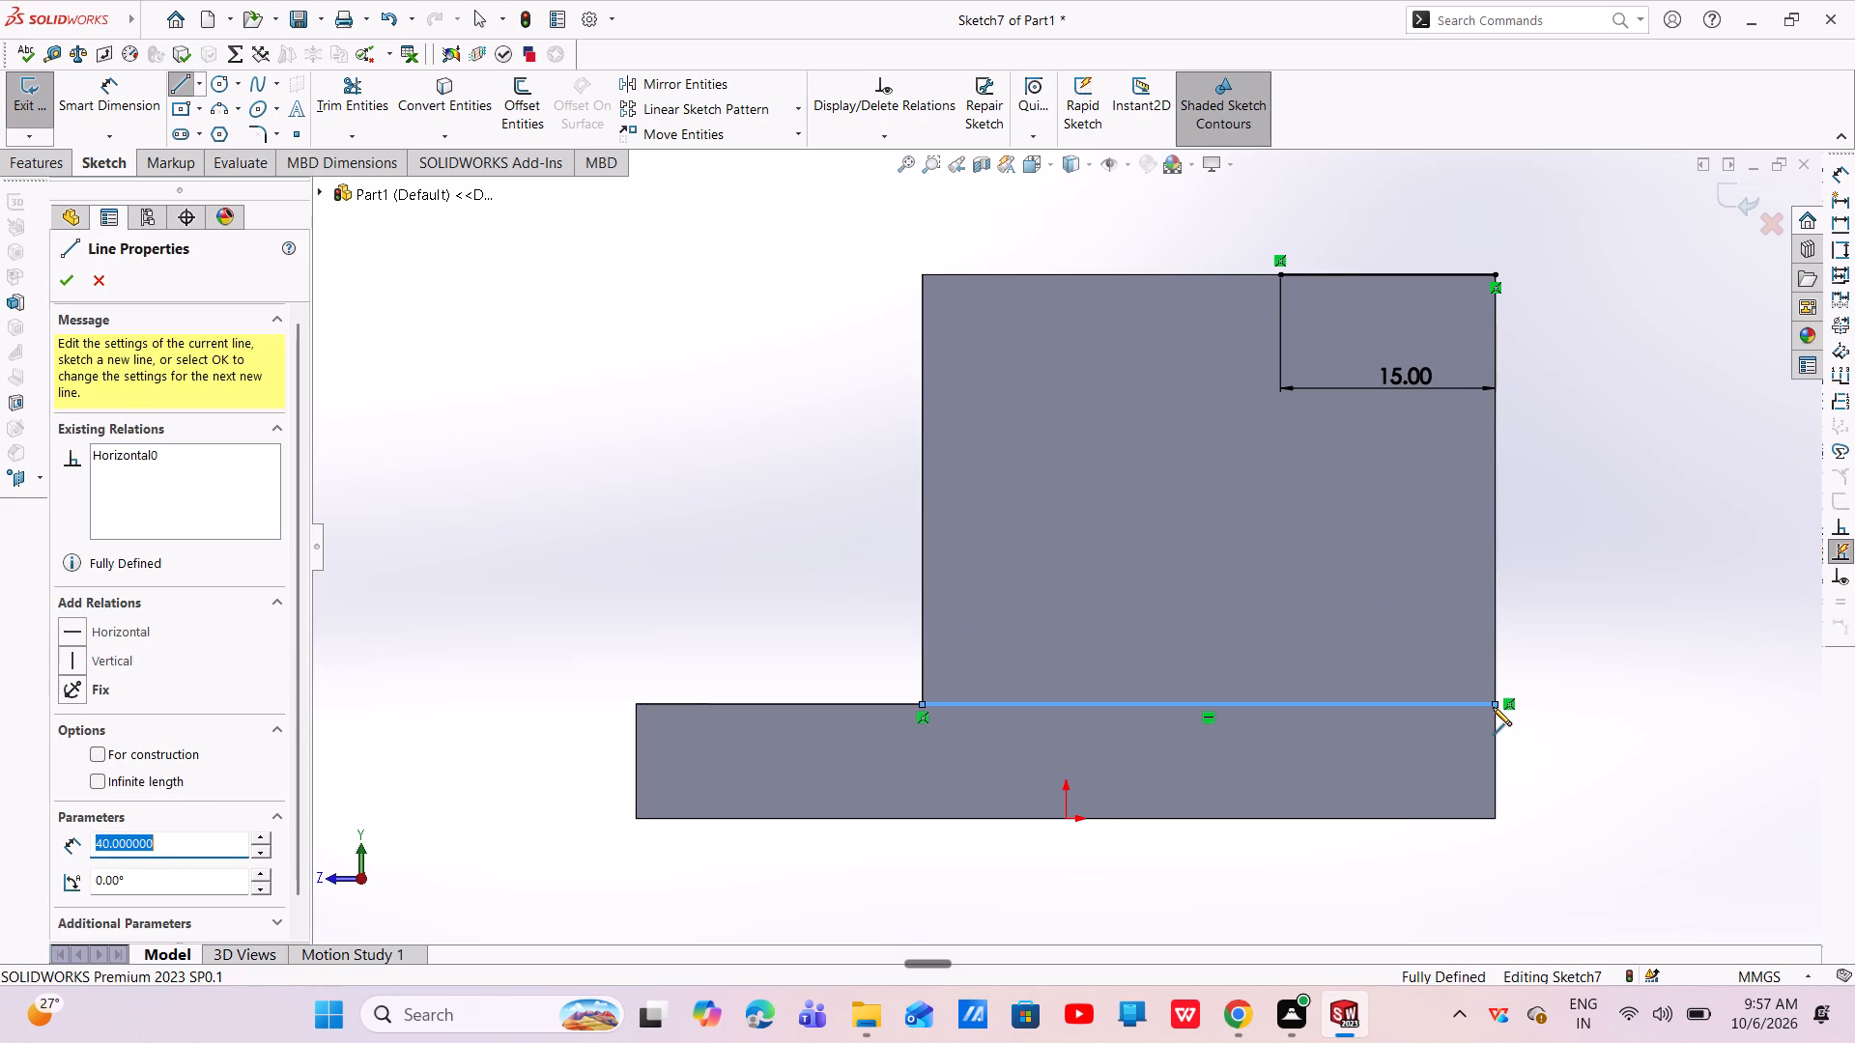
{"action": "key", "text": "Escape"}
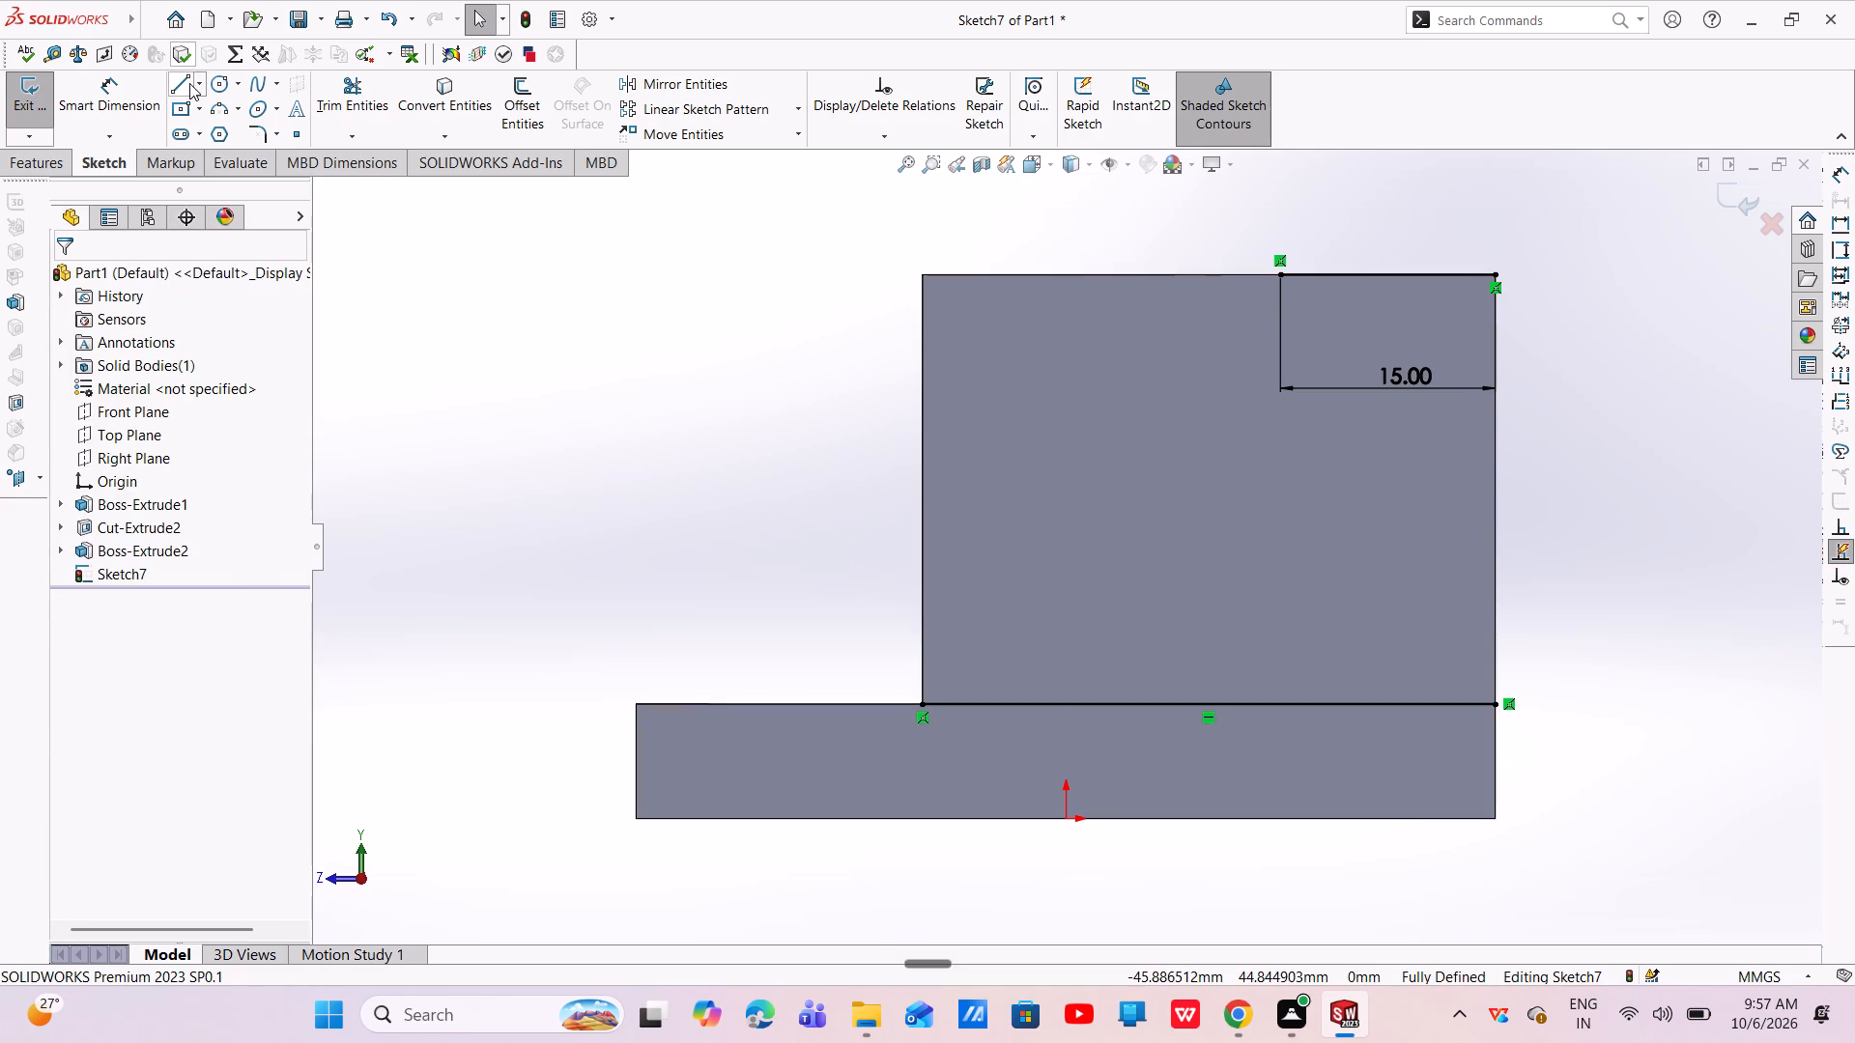
Sketch a diagonal line from the front end of the 15 mm line down to the inner step corner.
{"action": "left_click", "coordinate": [189, 83]}
{"action": "left_click", "coordinate": [1278, 274]}
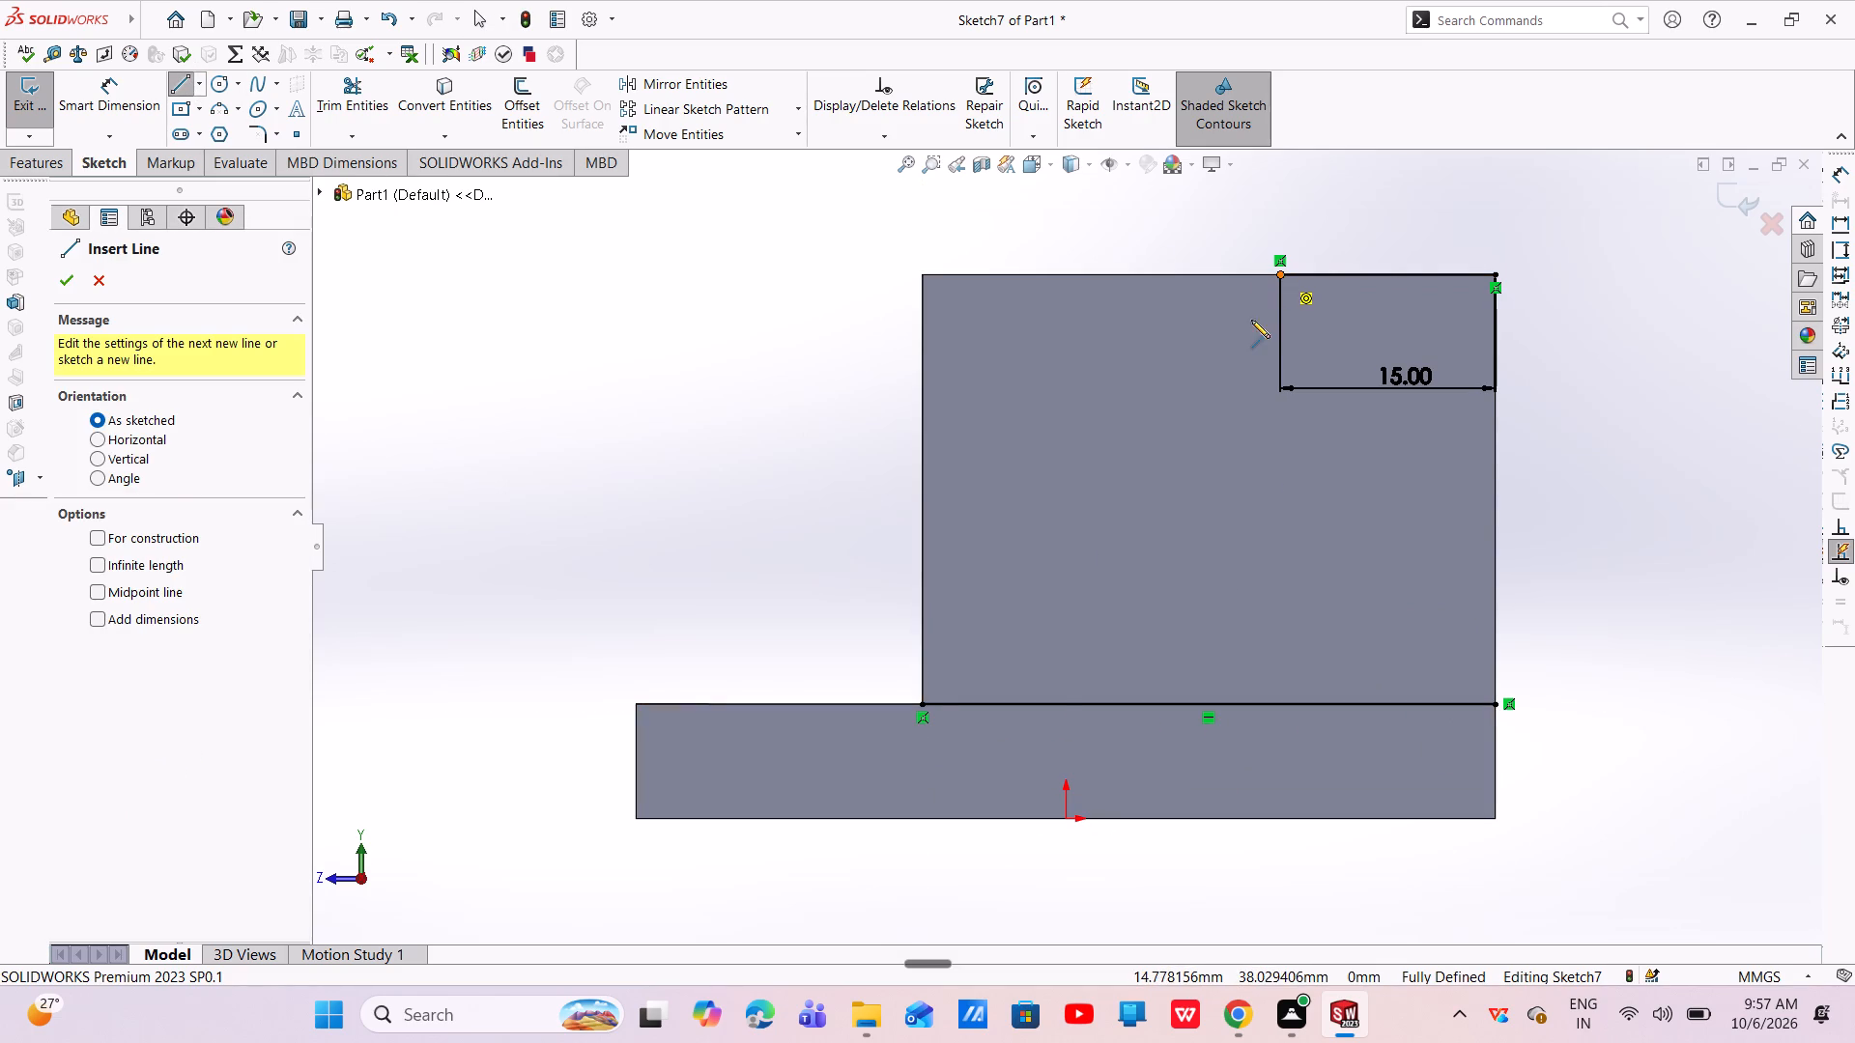
{"action": "left_click", "coordinate": [921, 704]}
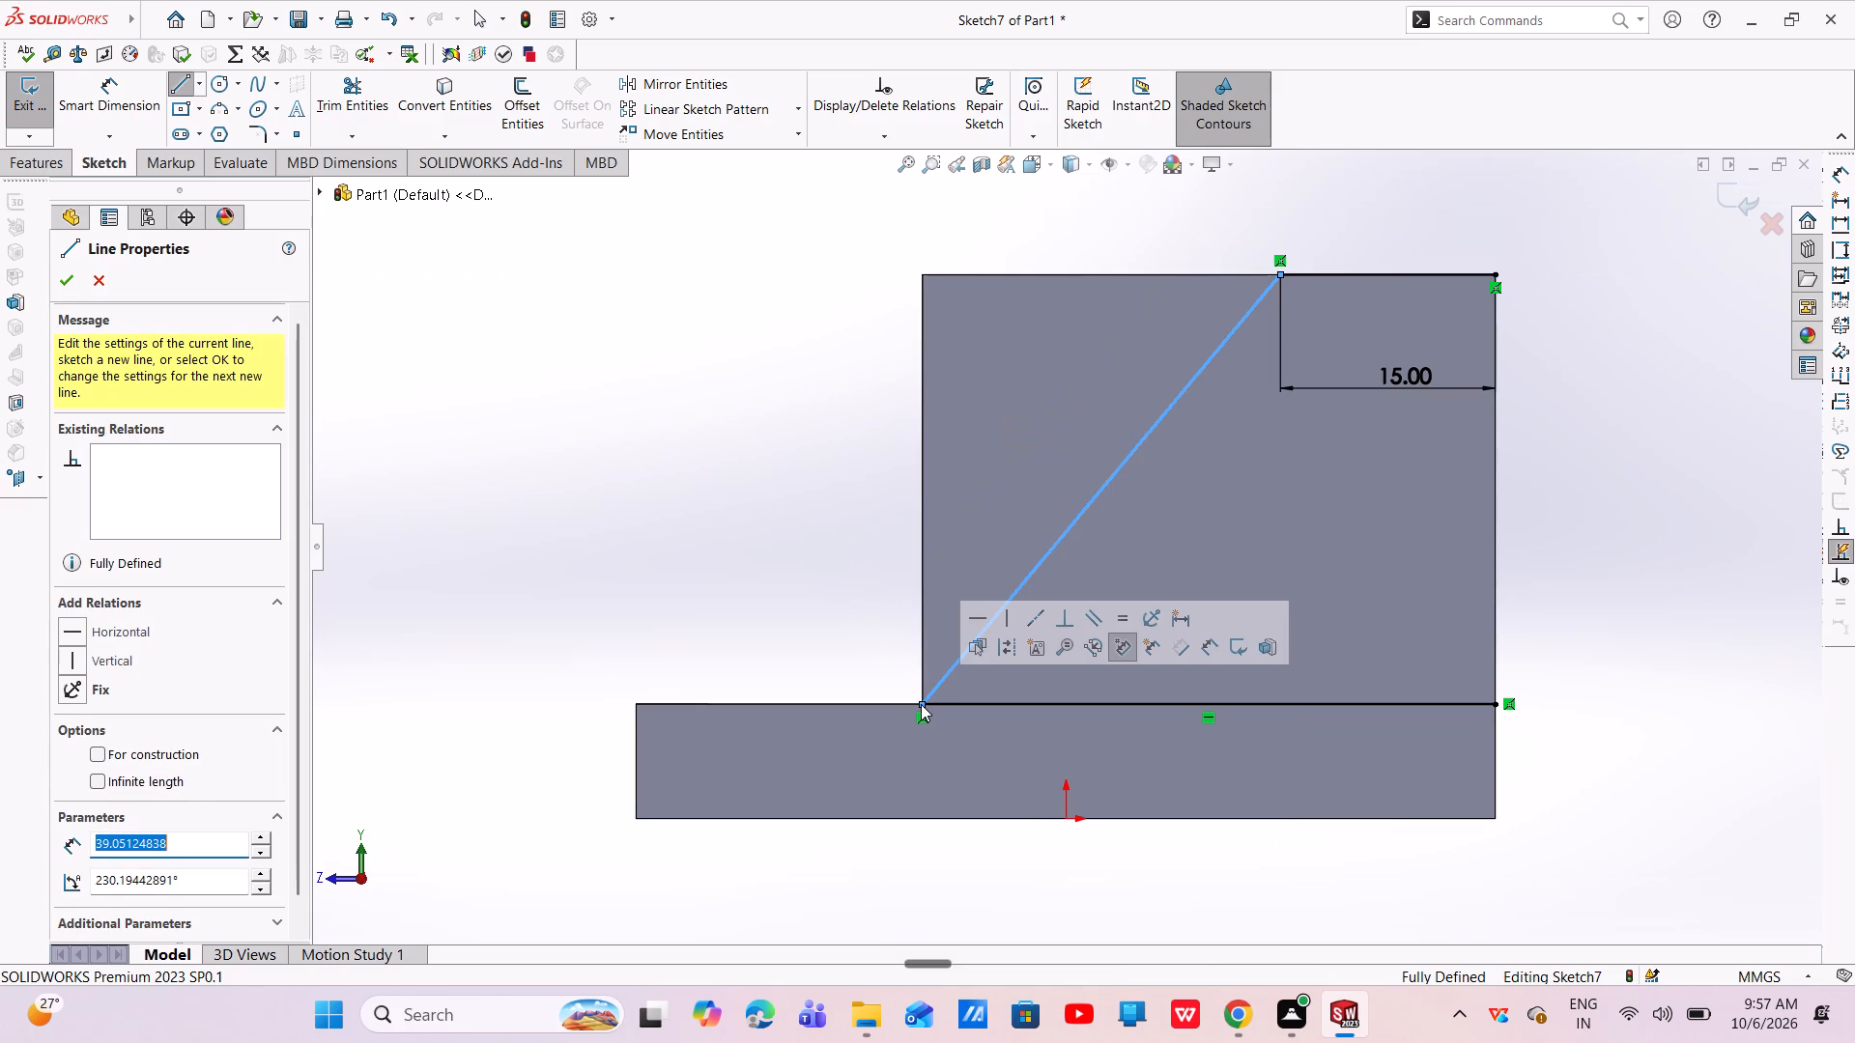
{"action": "key", "text": "Escape"}
{"action": "key", "text": "Escape"}
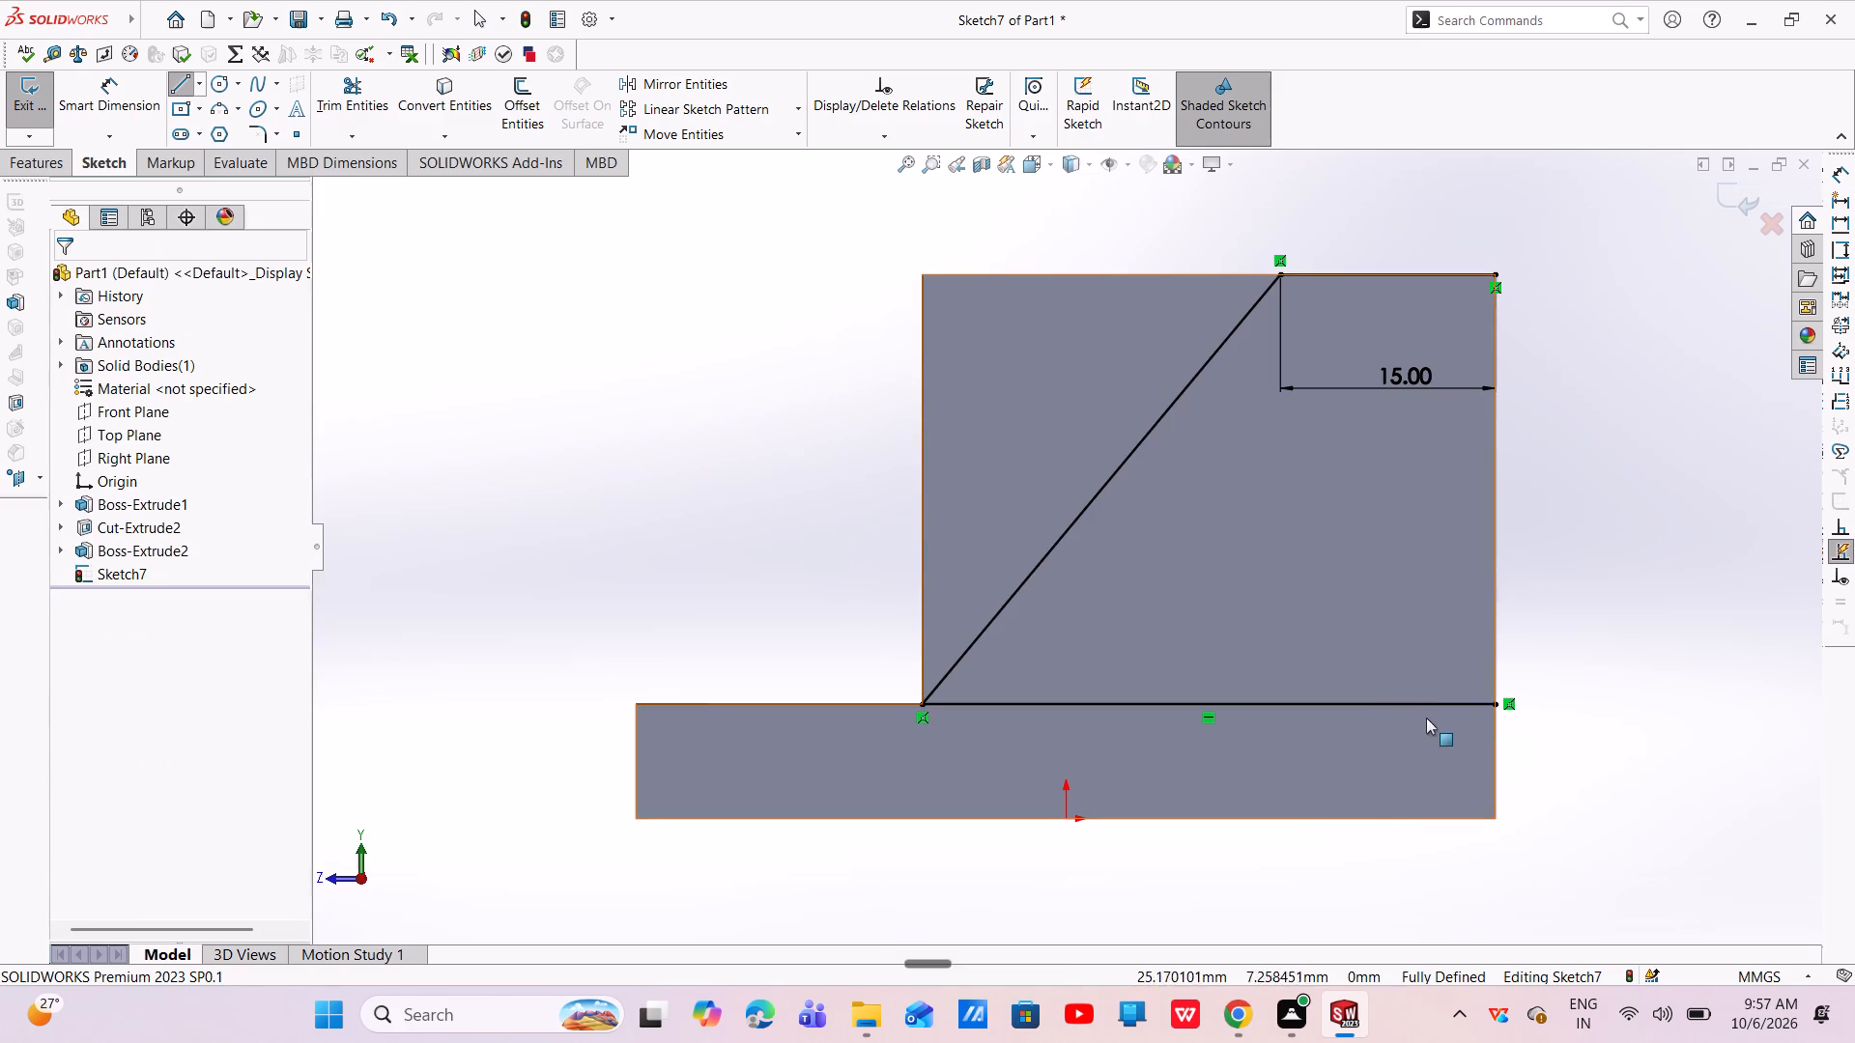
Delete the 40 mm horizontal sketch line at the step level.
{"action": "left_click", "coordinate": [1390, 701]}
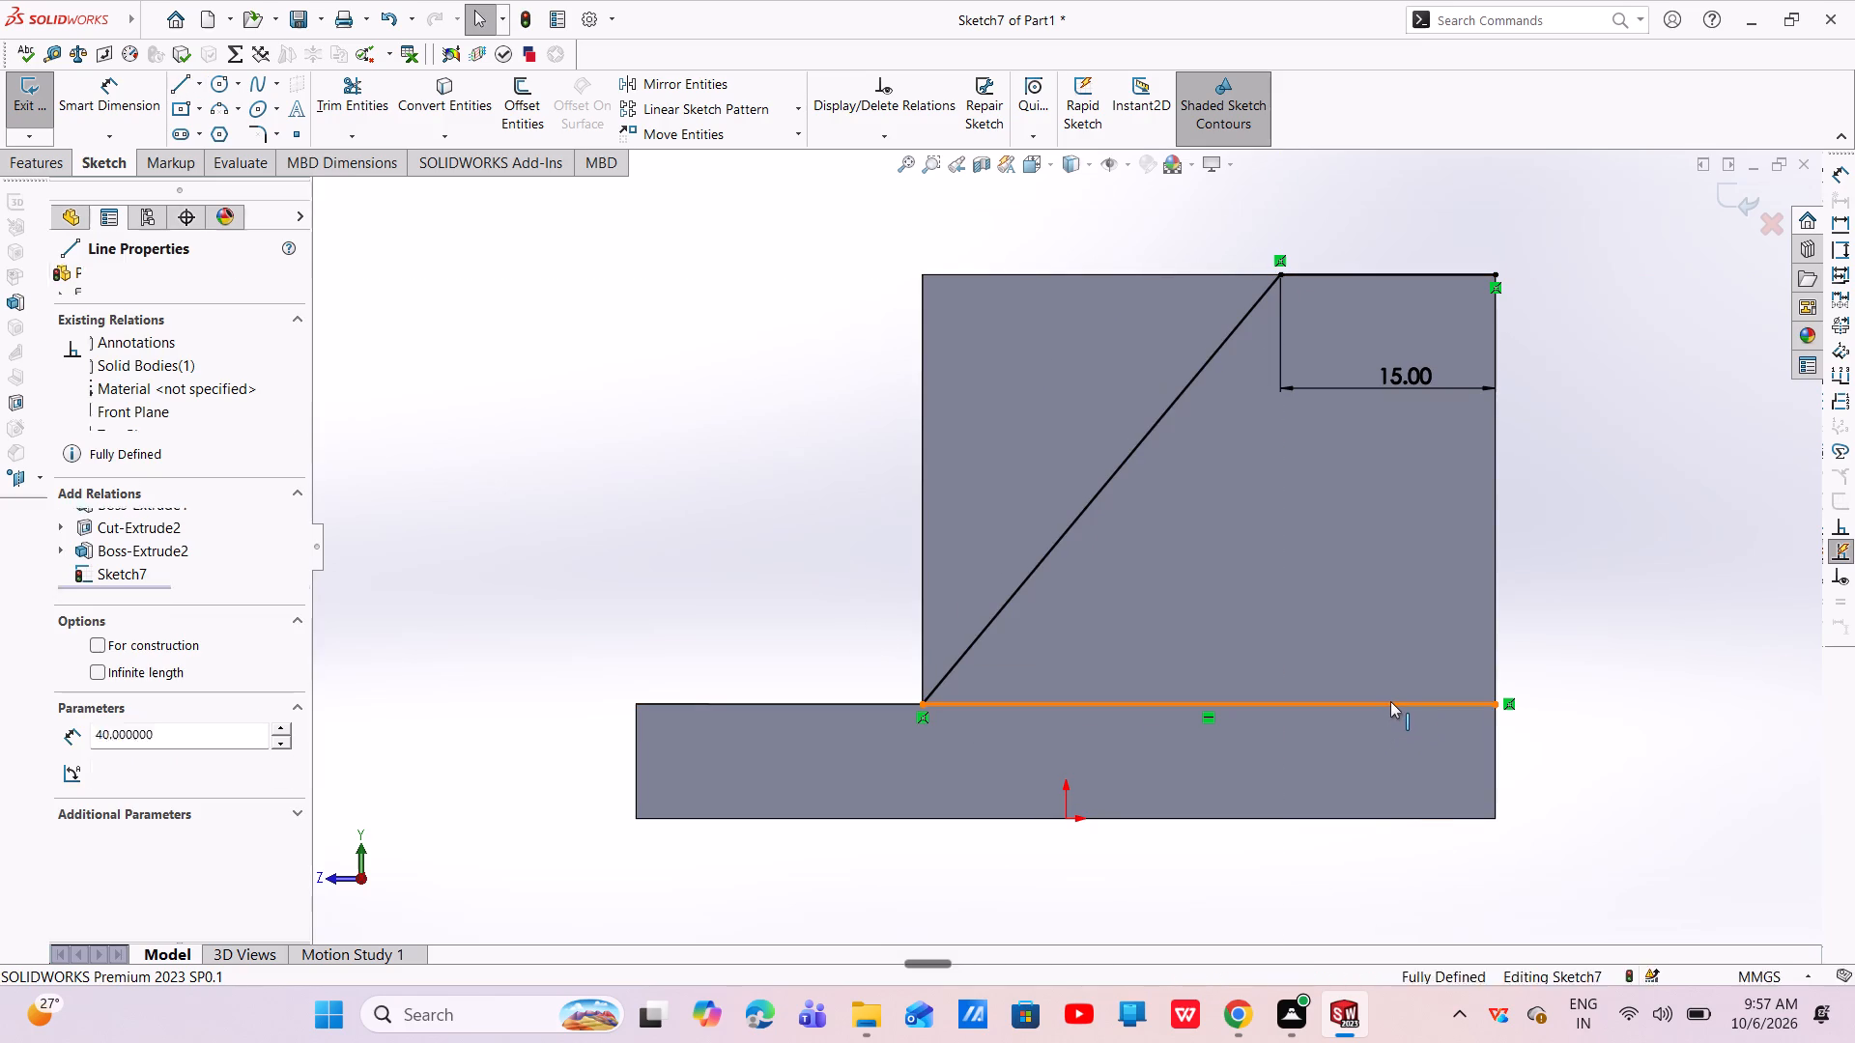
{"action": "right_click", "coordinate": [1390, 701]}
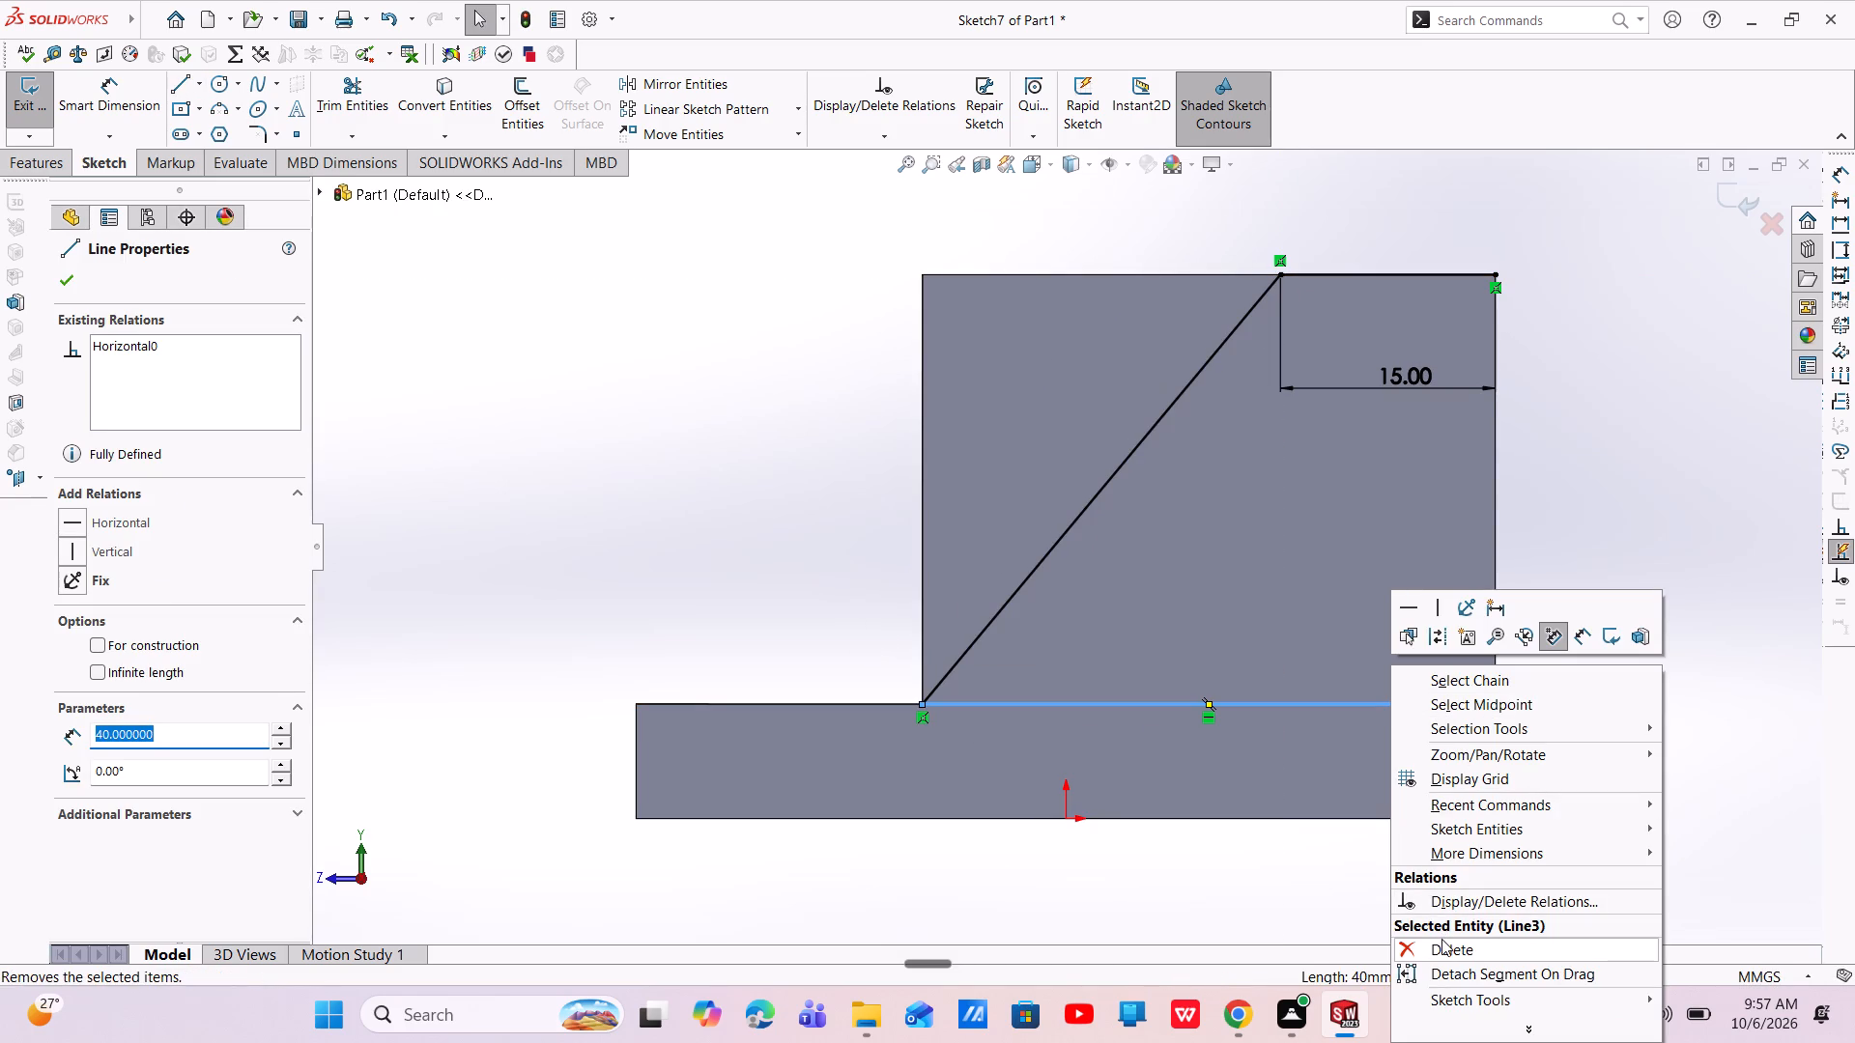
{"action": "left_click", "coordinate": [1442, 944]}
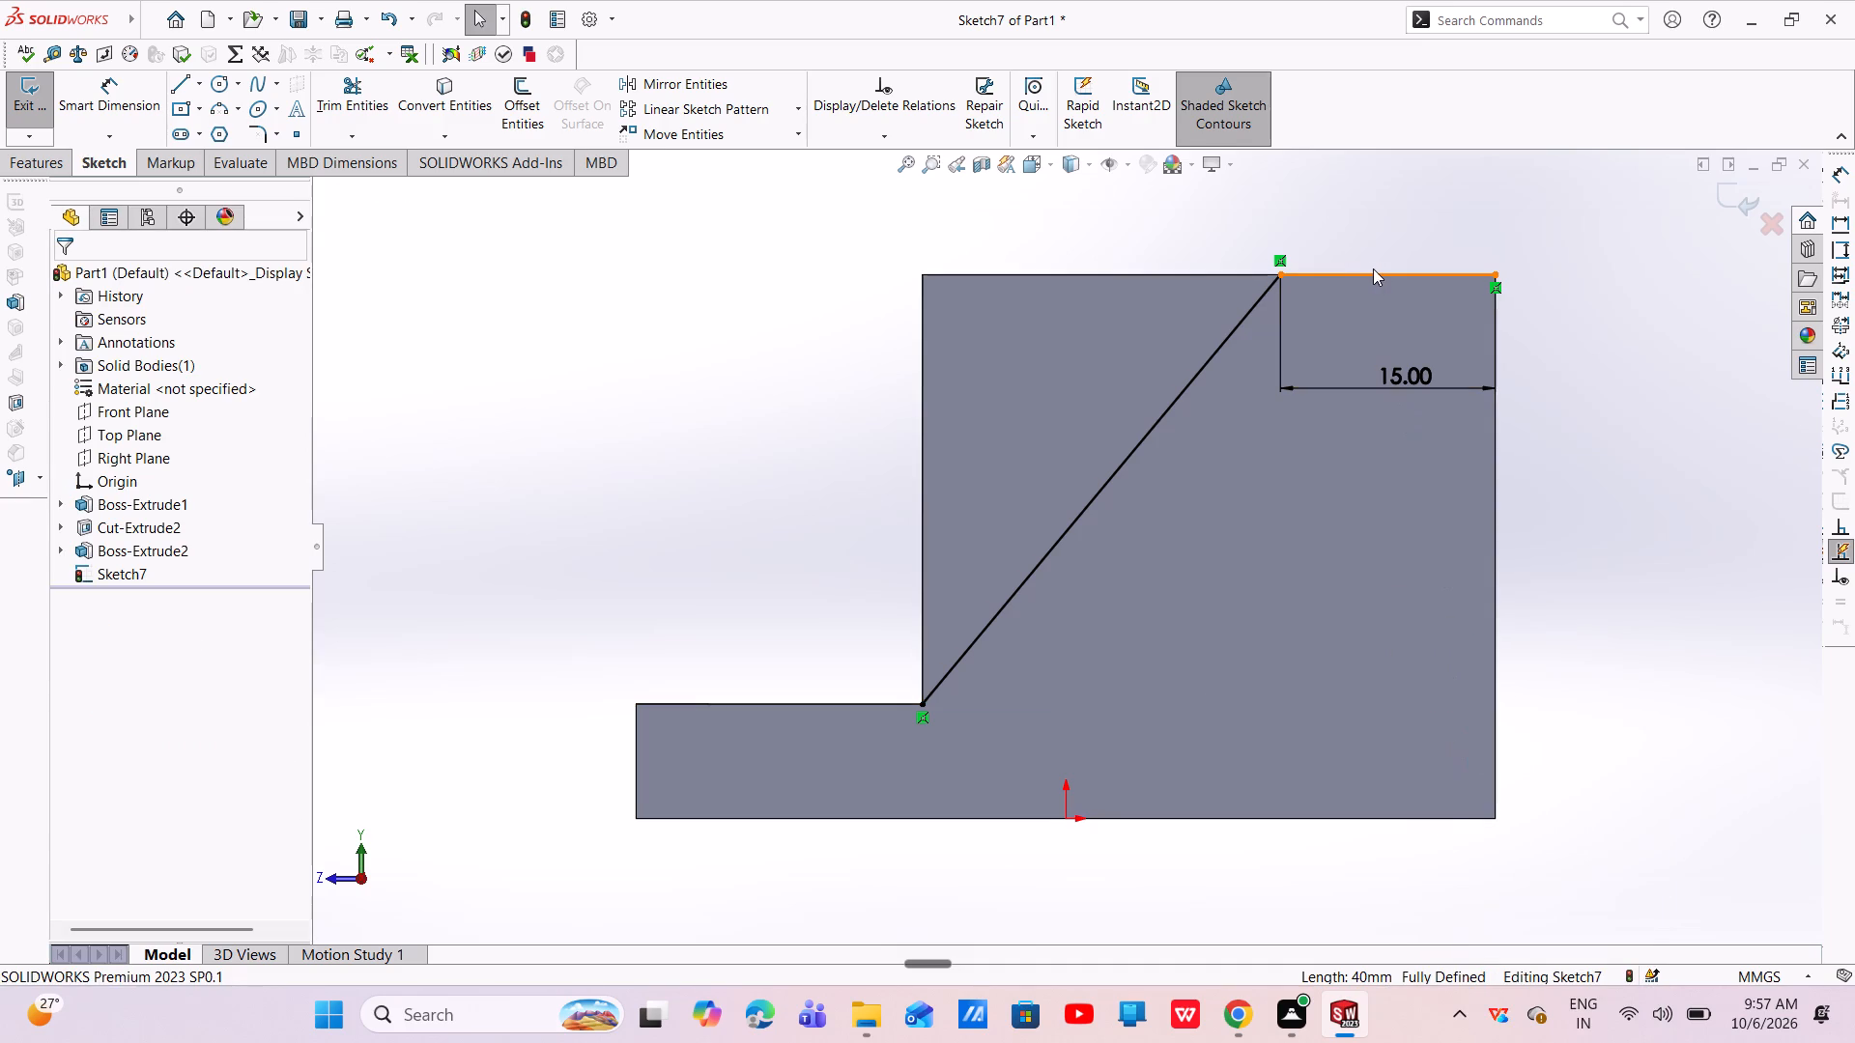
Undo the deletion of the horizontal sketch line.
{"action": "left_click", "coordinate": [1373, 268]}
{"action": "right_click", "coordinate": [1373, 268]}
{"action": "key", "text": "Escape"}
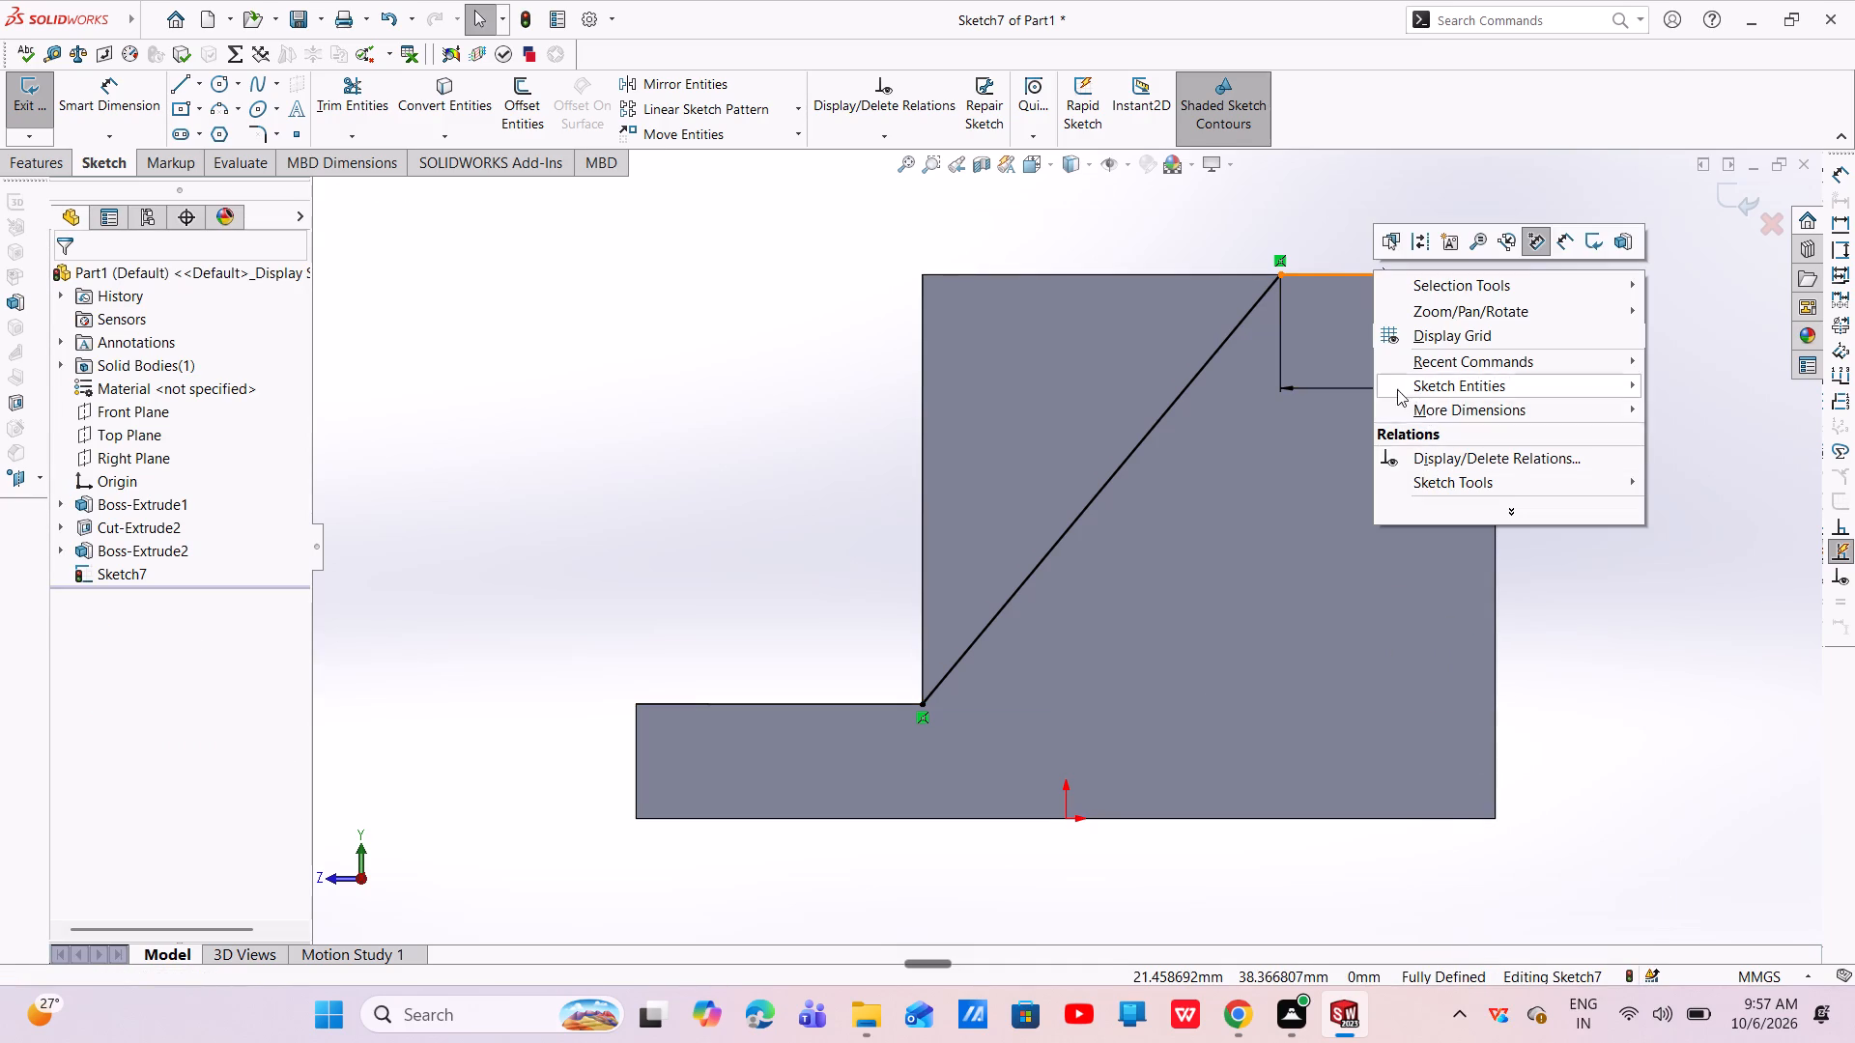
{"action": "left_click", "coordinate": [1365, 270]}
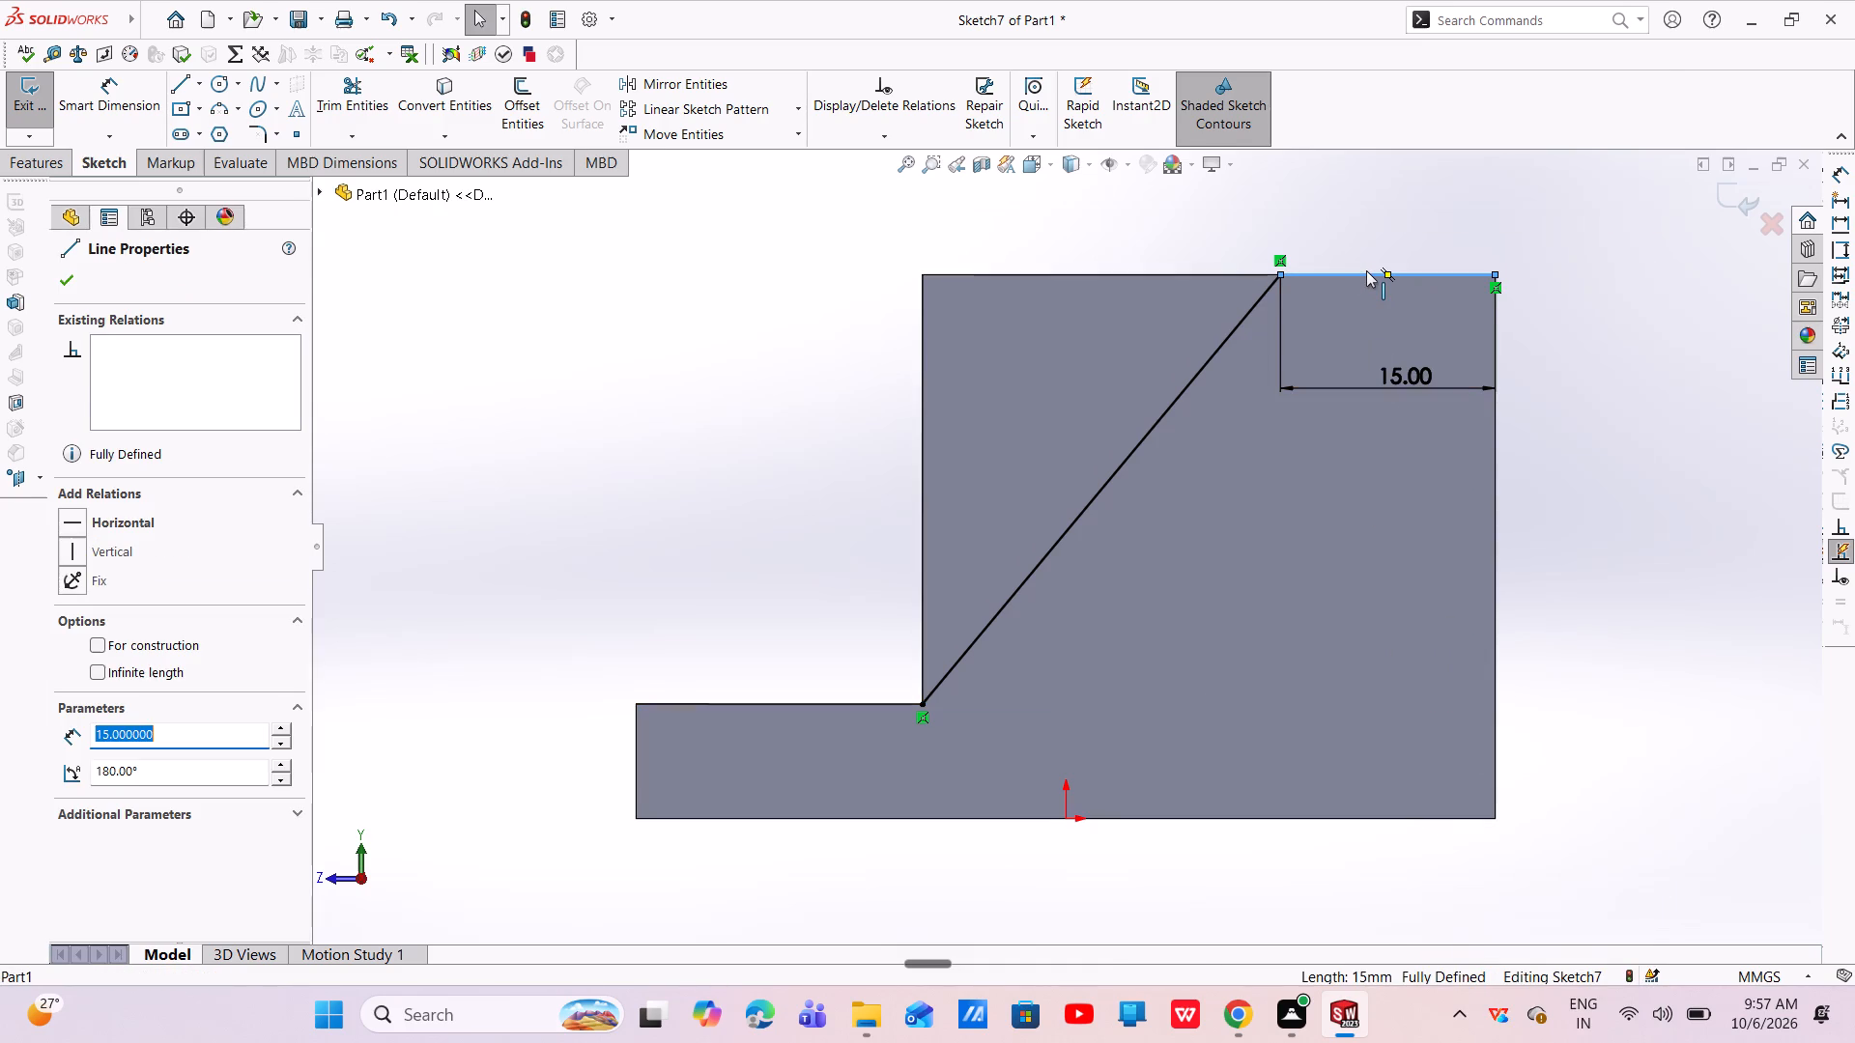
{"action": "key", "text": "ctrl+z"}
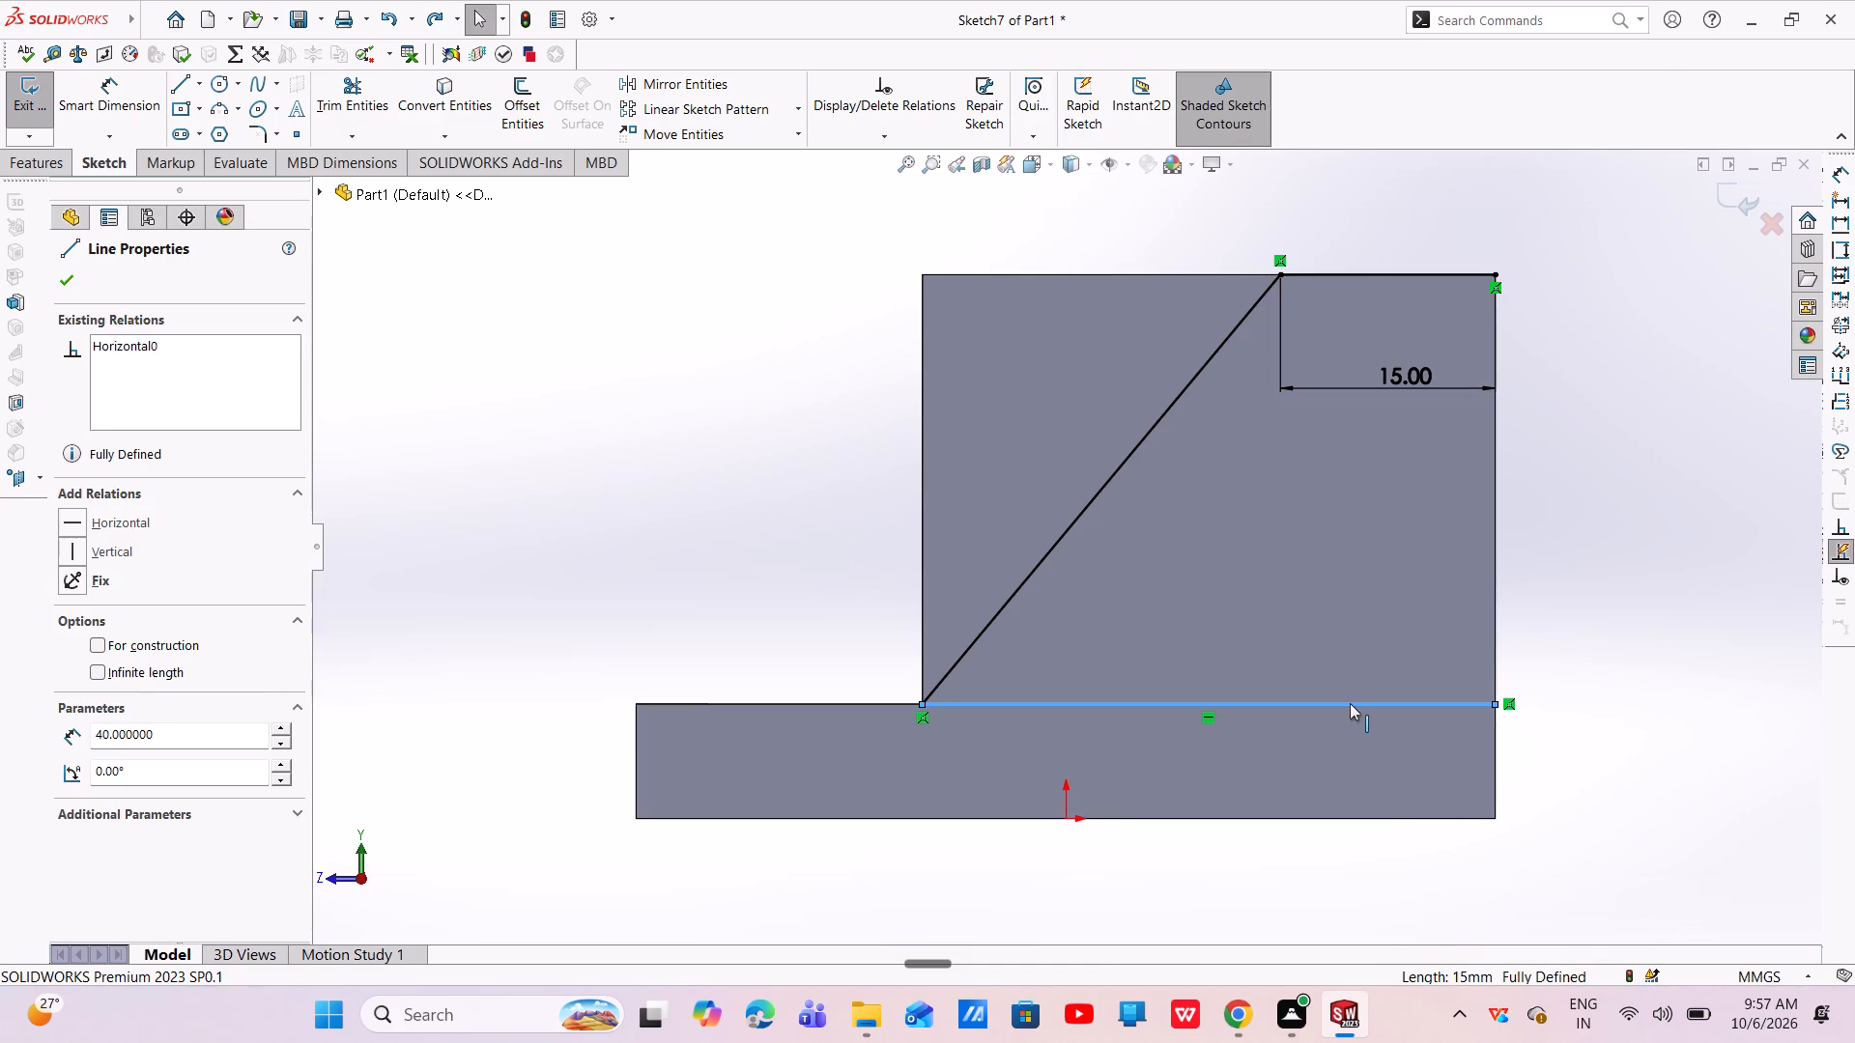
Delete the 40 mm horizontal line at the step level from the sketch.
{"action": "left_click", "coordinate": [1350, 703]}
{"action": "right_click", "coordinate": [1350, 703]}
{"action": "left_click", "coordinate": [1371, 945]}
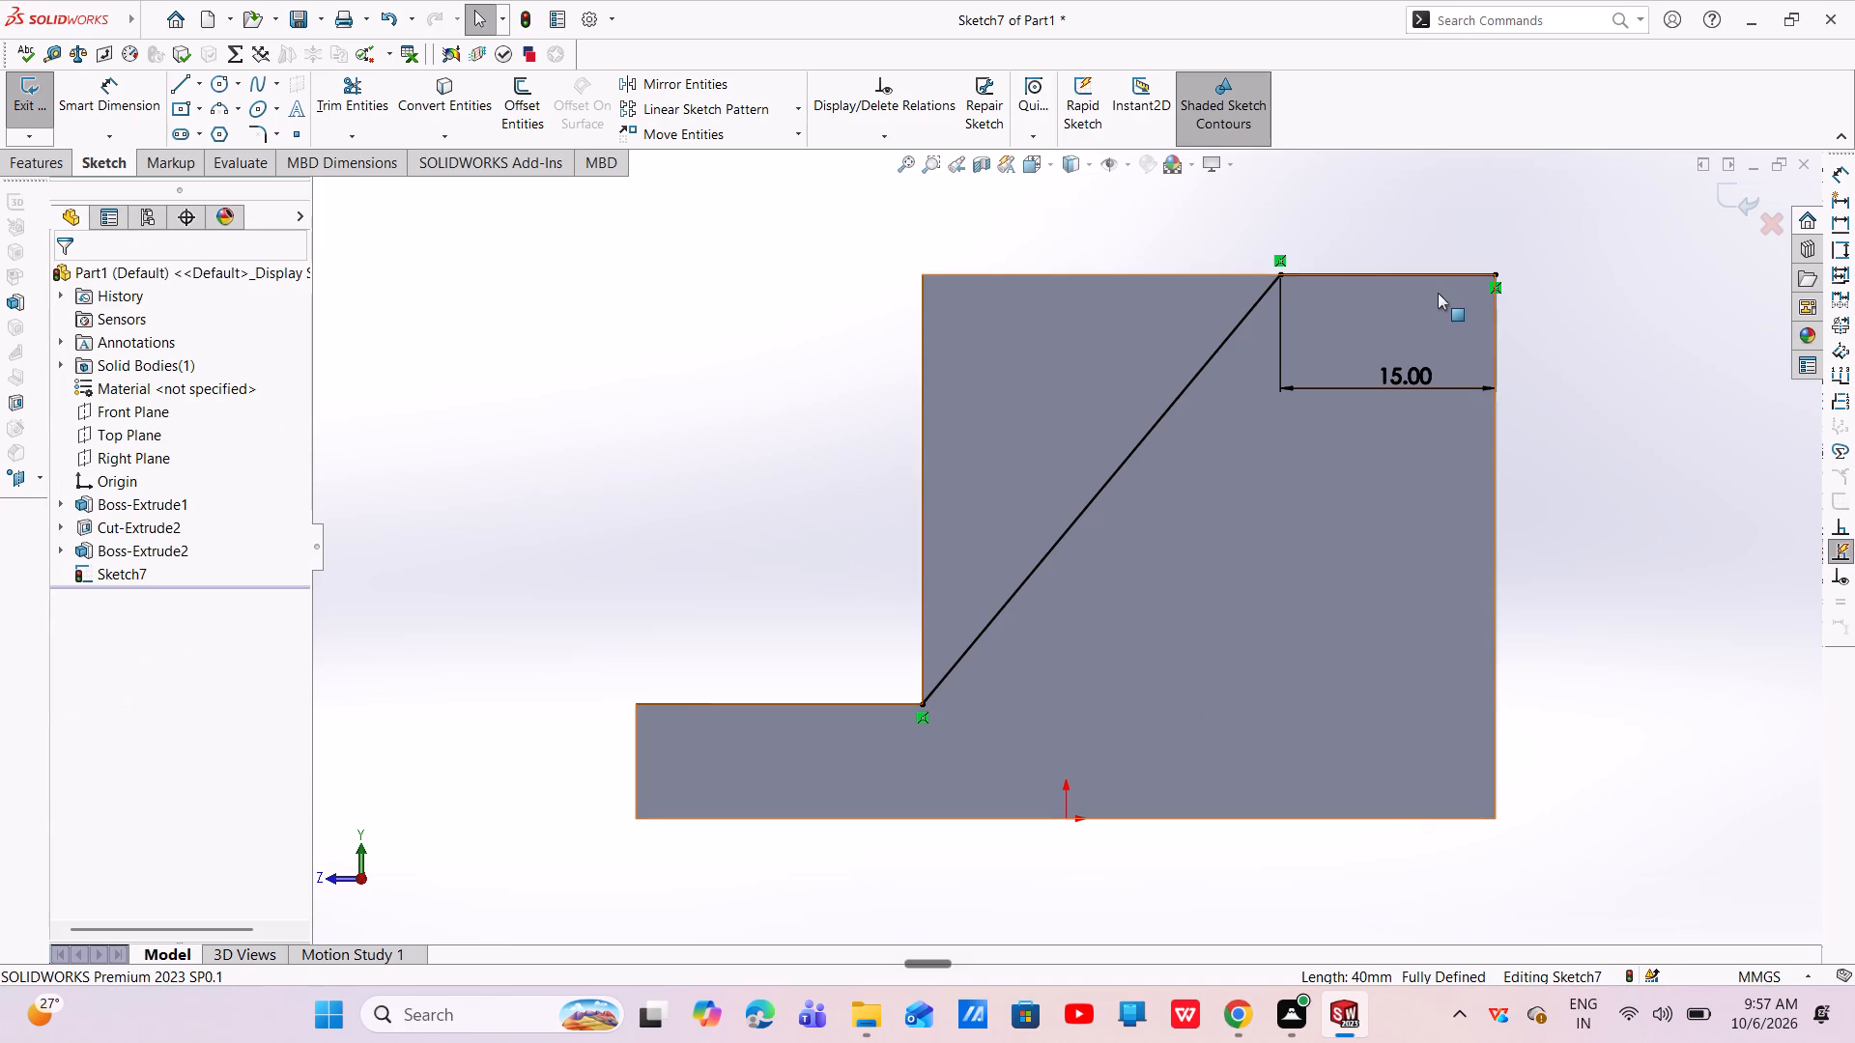
Delete the 15 mm line on the block's top edge together with its associated dimension.
{"action": "left_click", "coordinate": [1428, 271]}
{"action": "right_click", "coordinate": [1428, 271]}
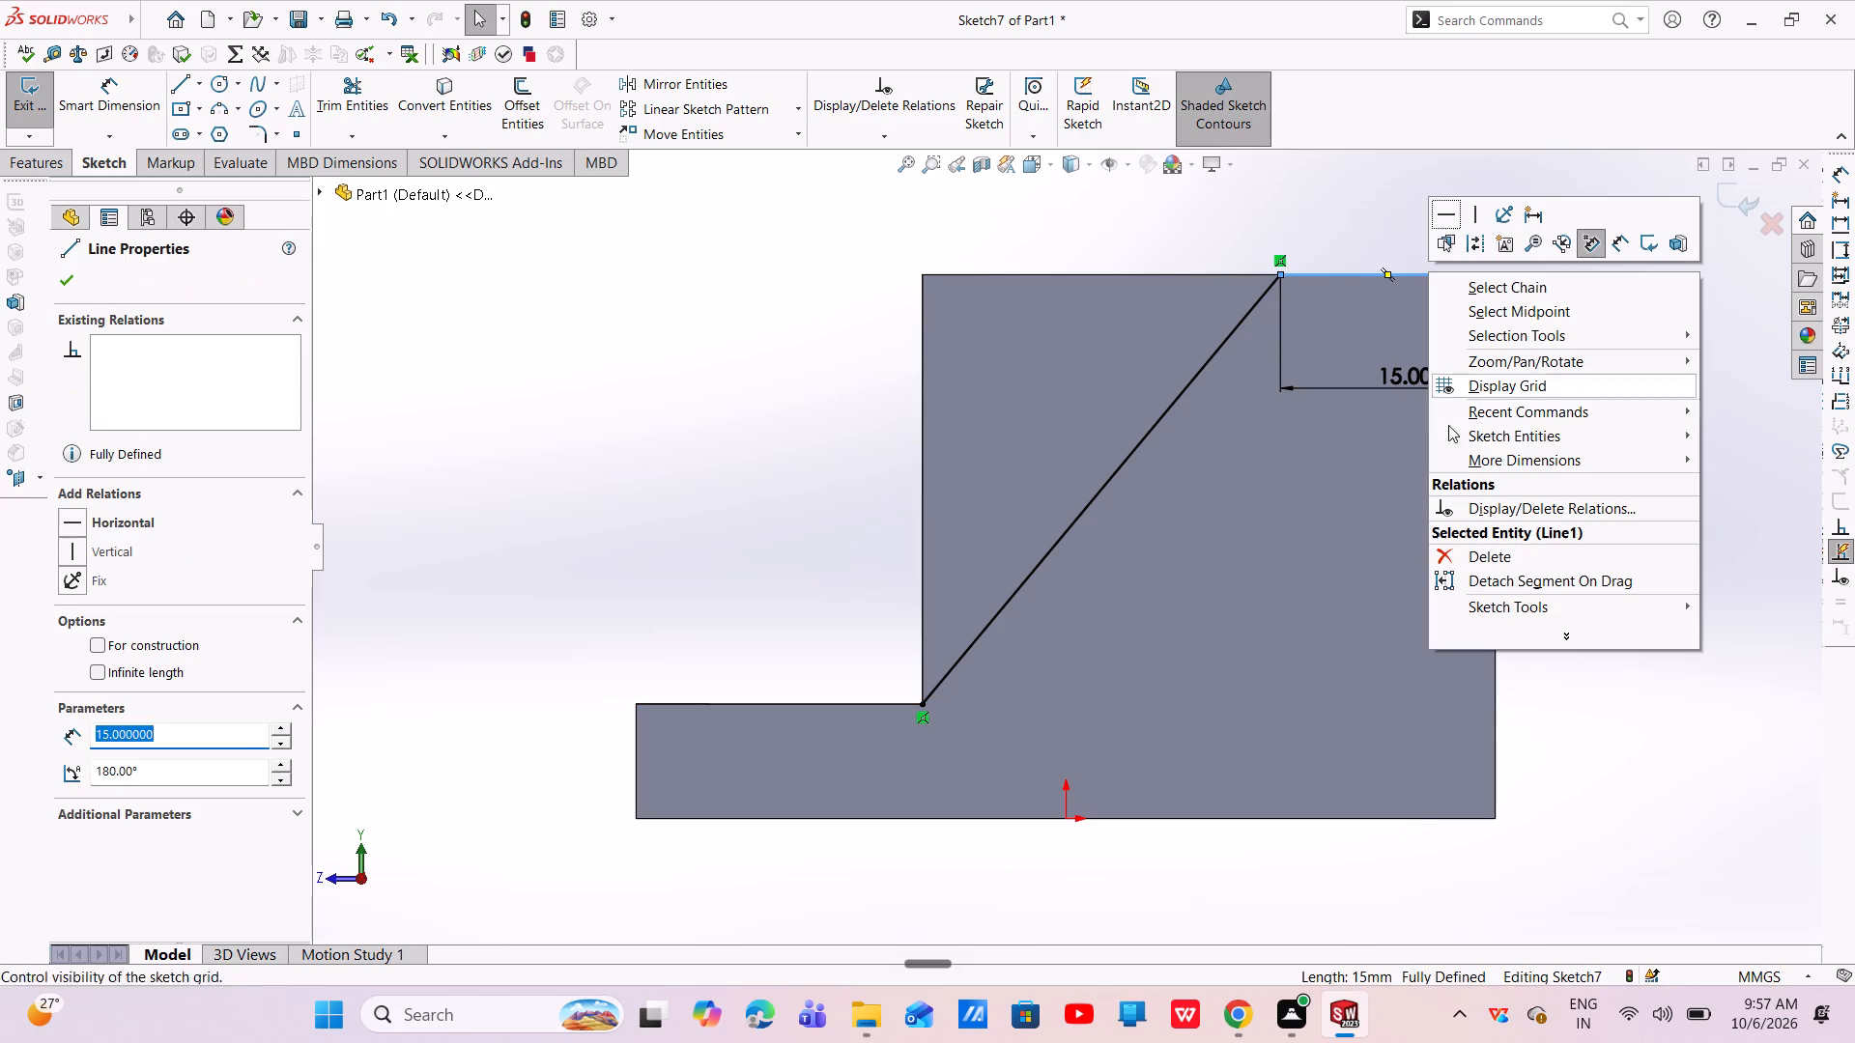
{"action": "left_click", "coordinate": [1460, 560]}
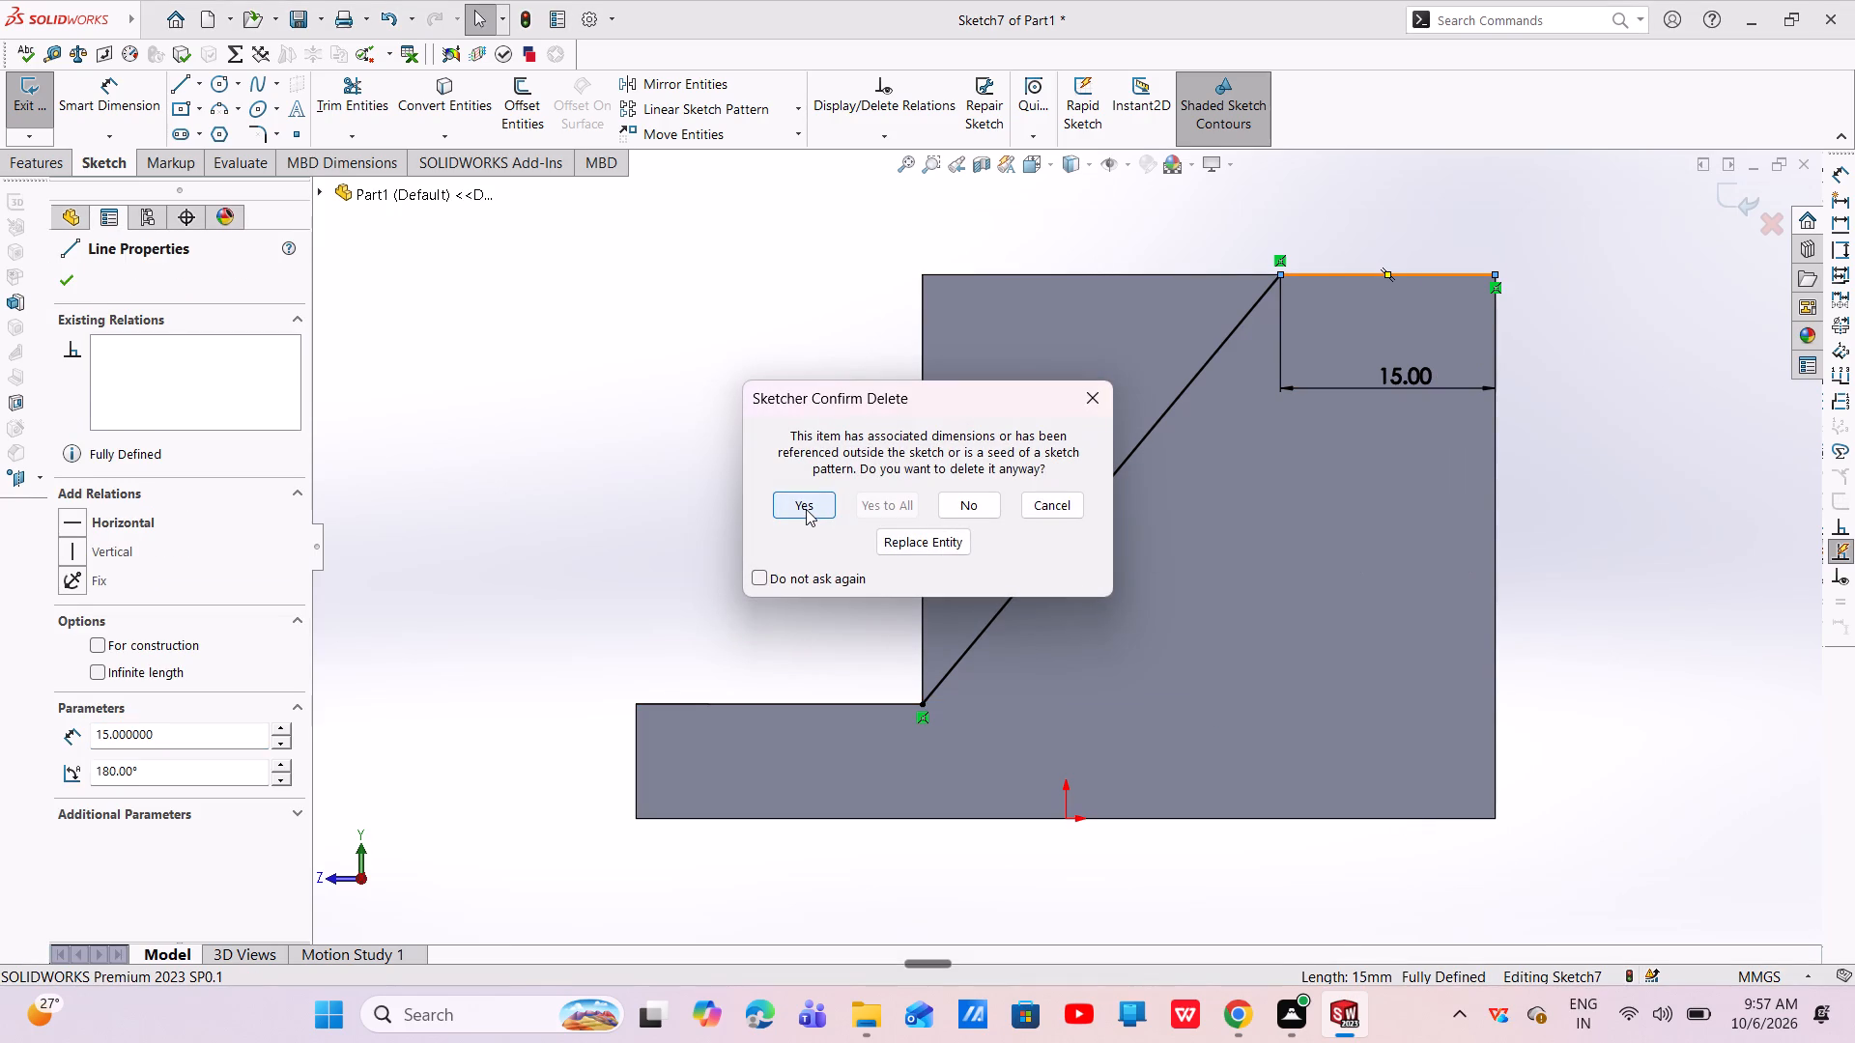
{"action": "left_click", "coordinate": [806, 509]}
{"action": "key", "text": "Escape"}
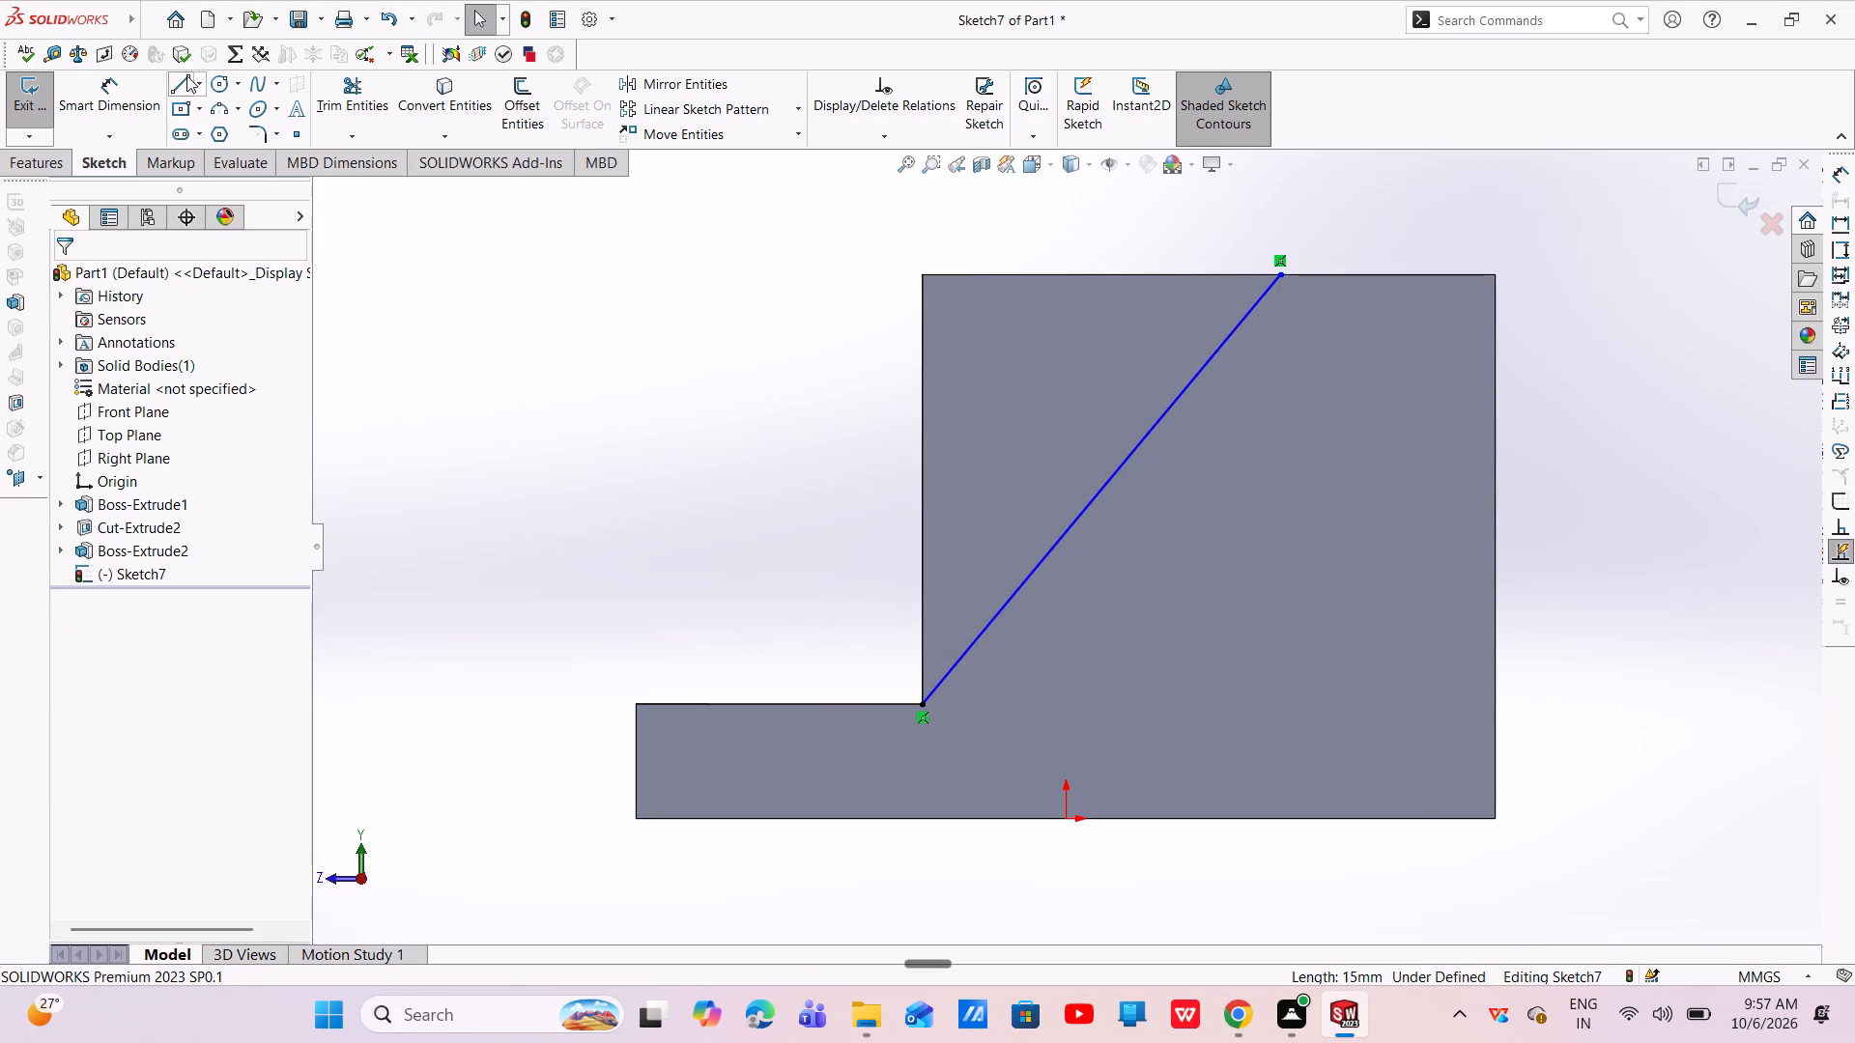
Close a triangular profile with a 25 mm line along the top edge and a vertical line down to the inner step corner.
{"action": "left_click", "coordinate": [180, 77]}
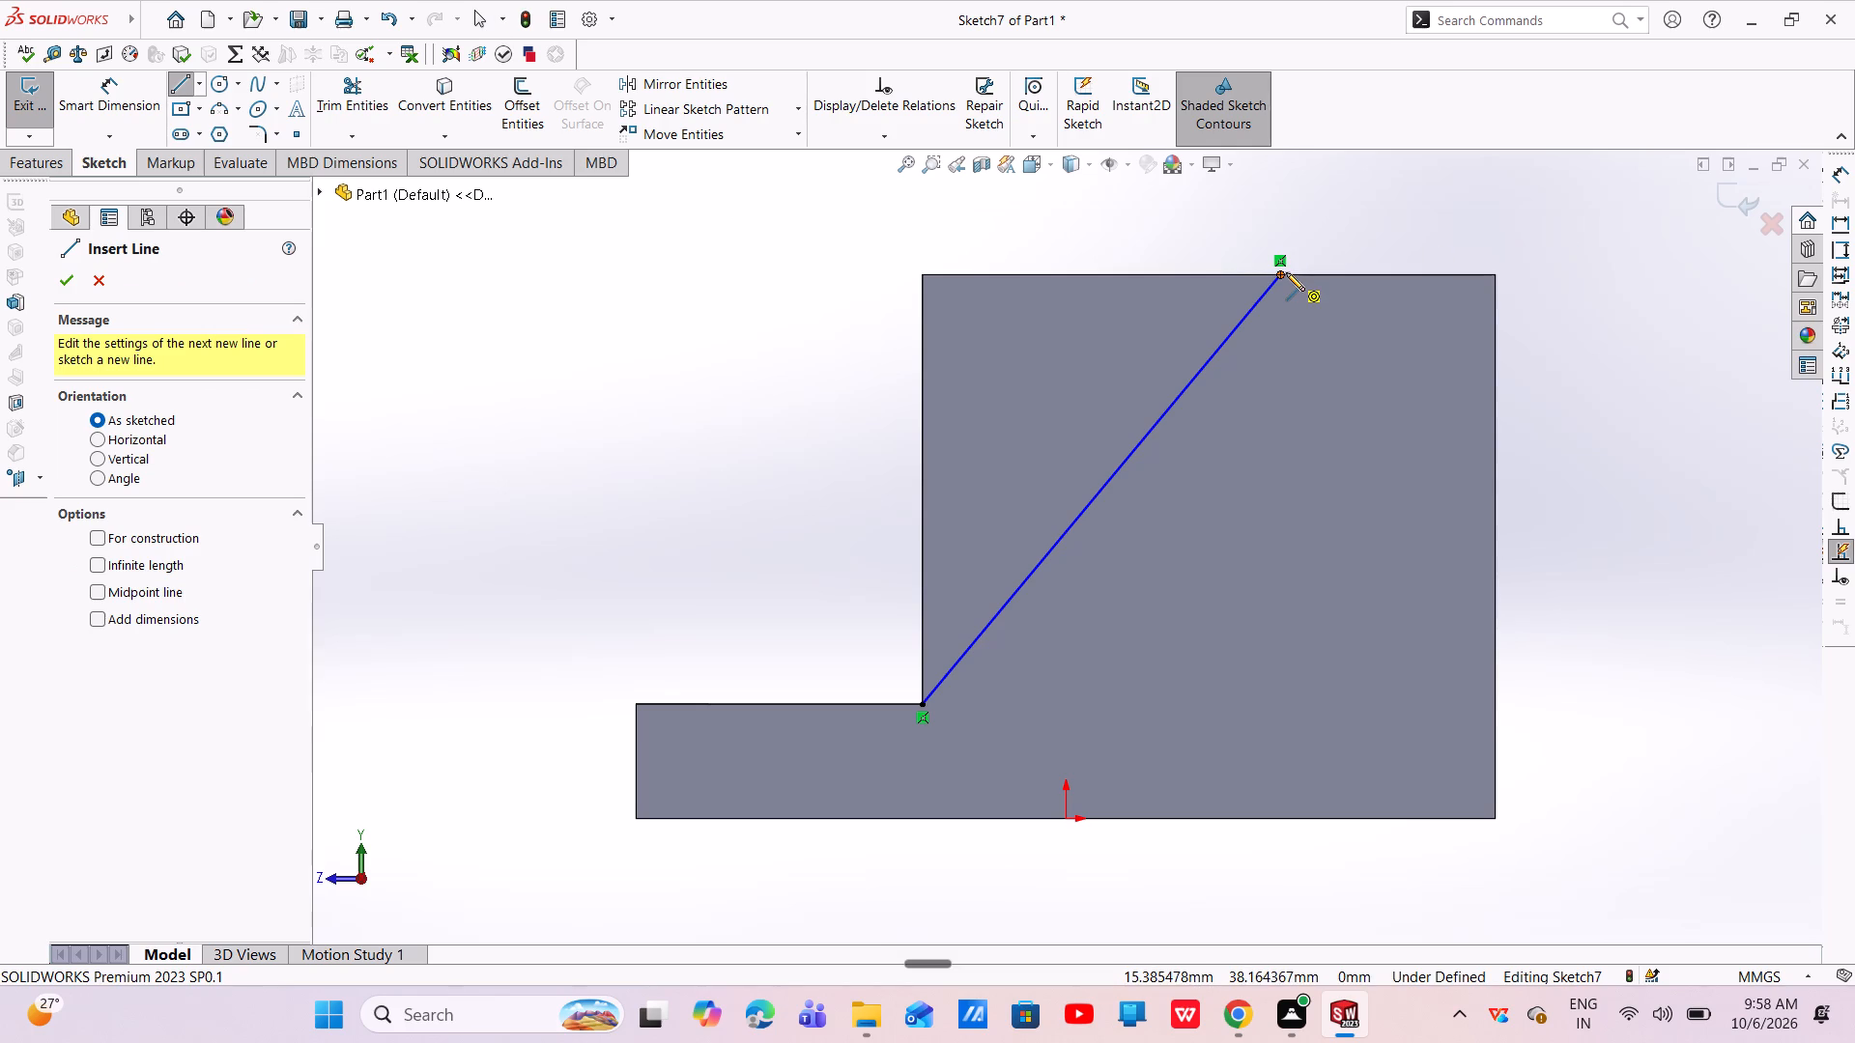
{"action": "left_click", "coordinate": [1282, 274]}
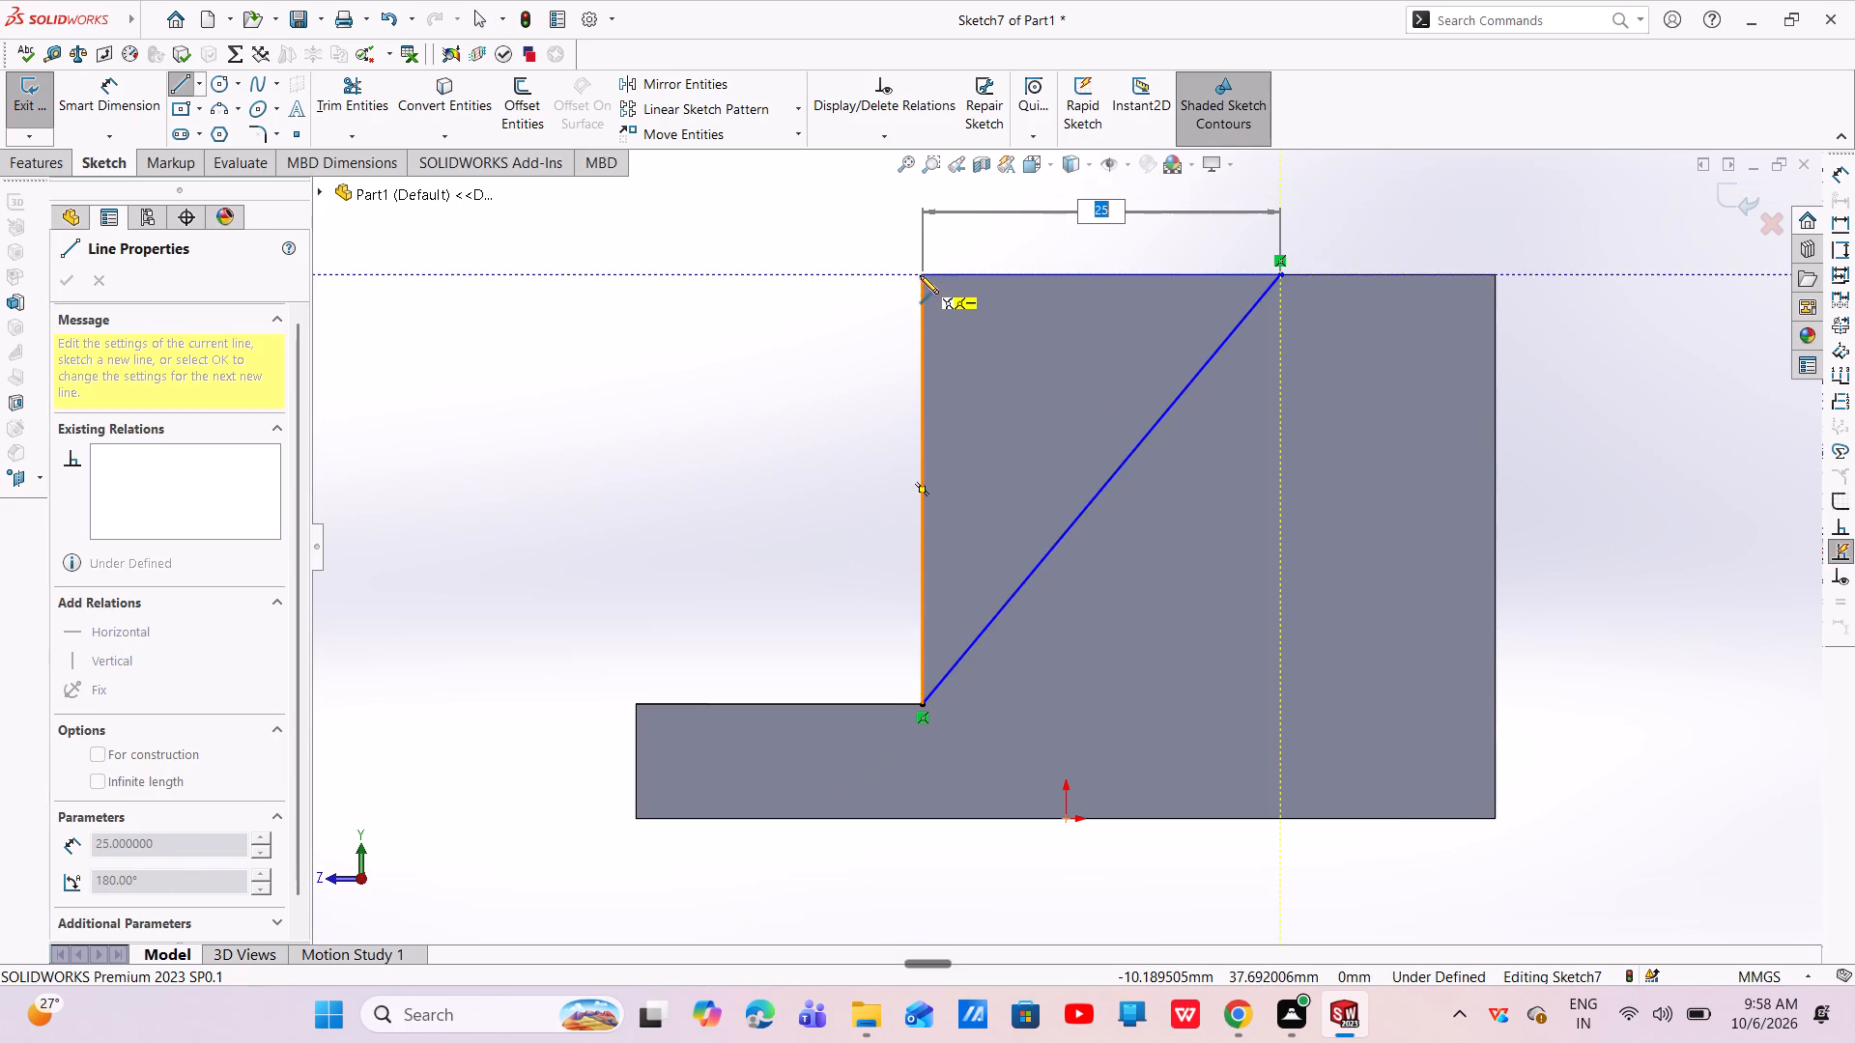
{"action": "left_click", "coordinate": [920, 273]}
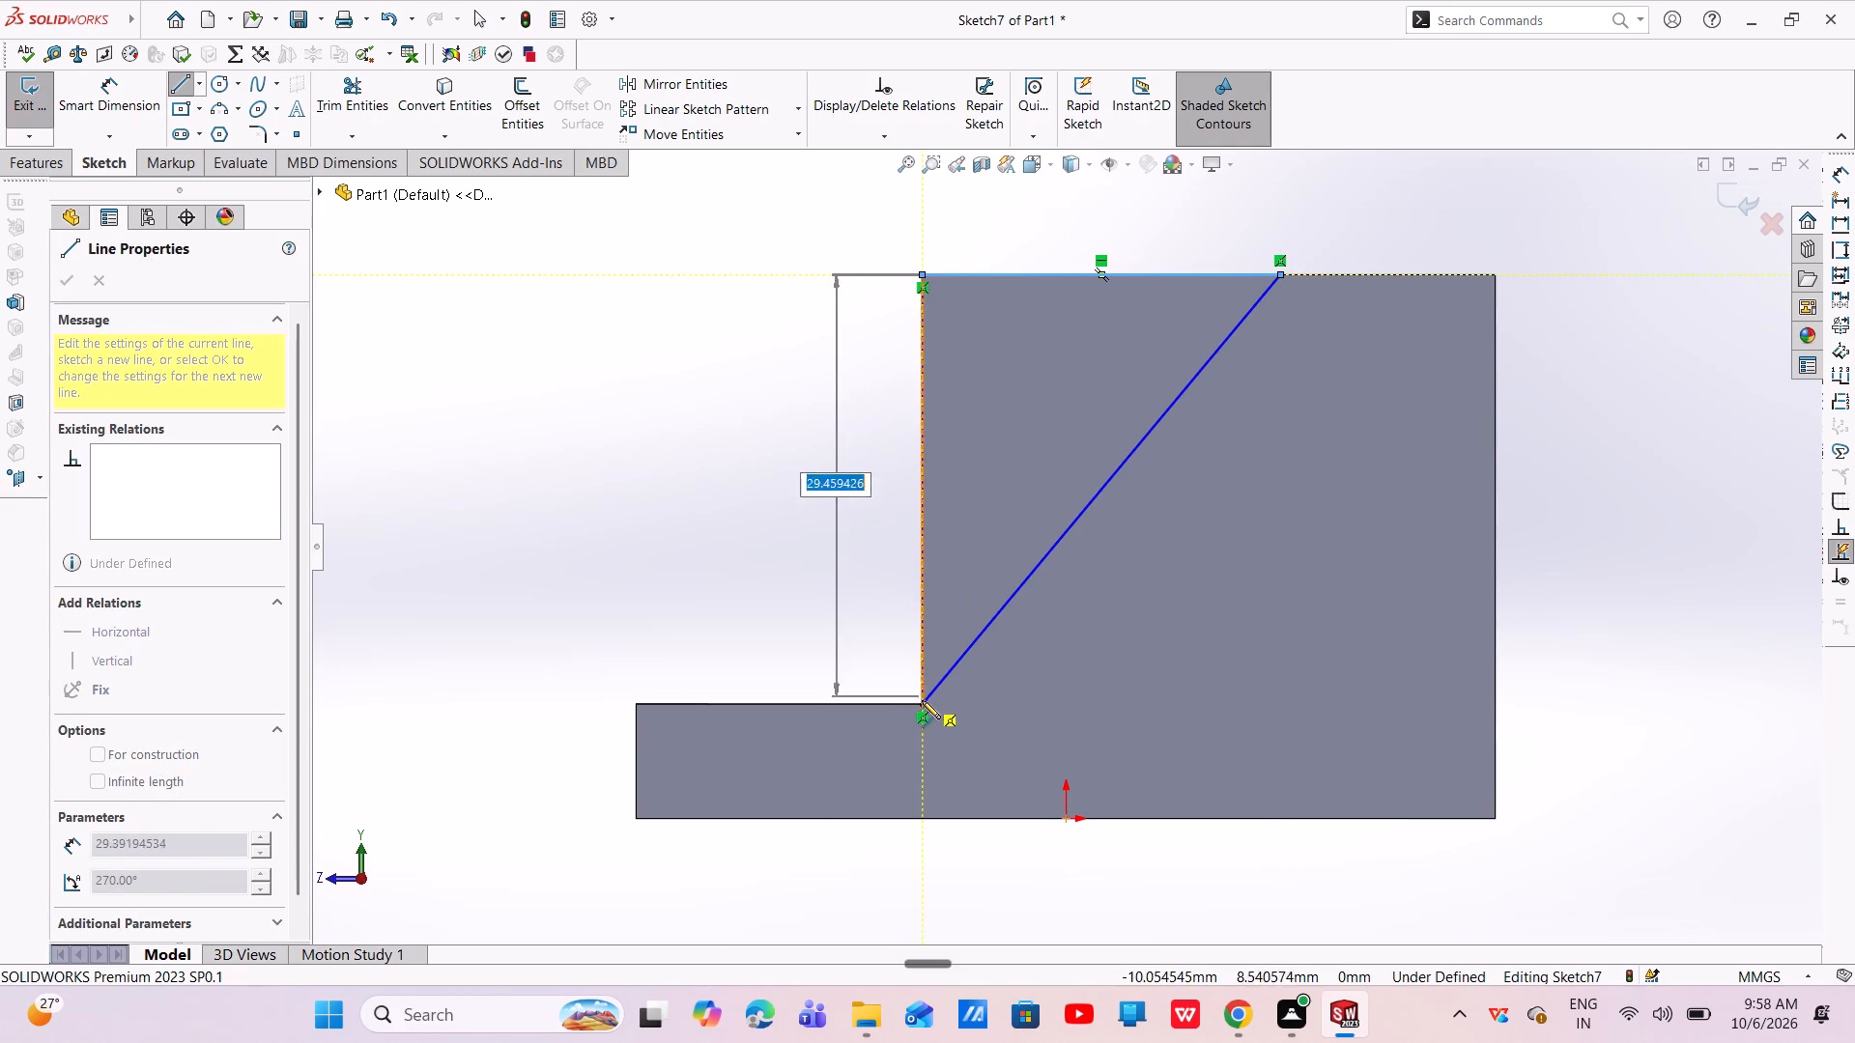
{"action": "left_click", "coordinate": [922, 703]}
{"action": "key", "text": "Escape"}
{"action": "key", "text": "Escape"}
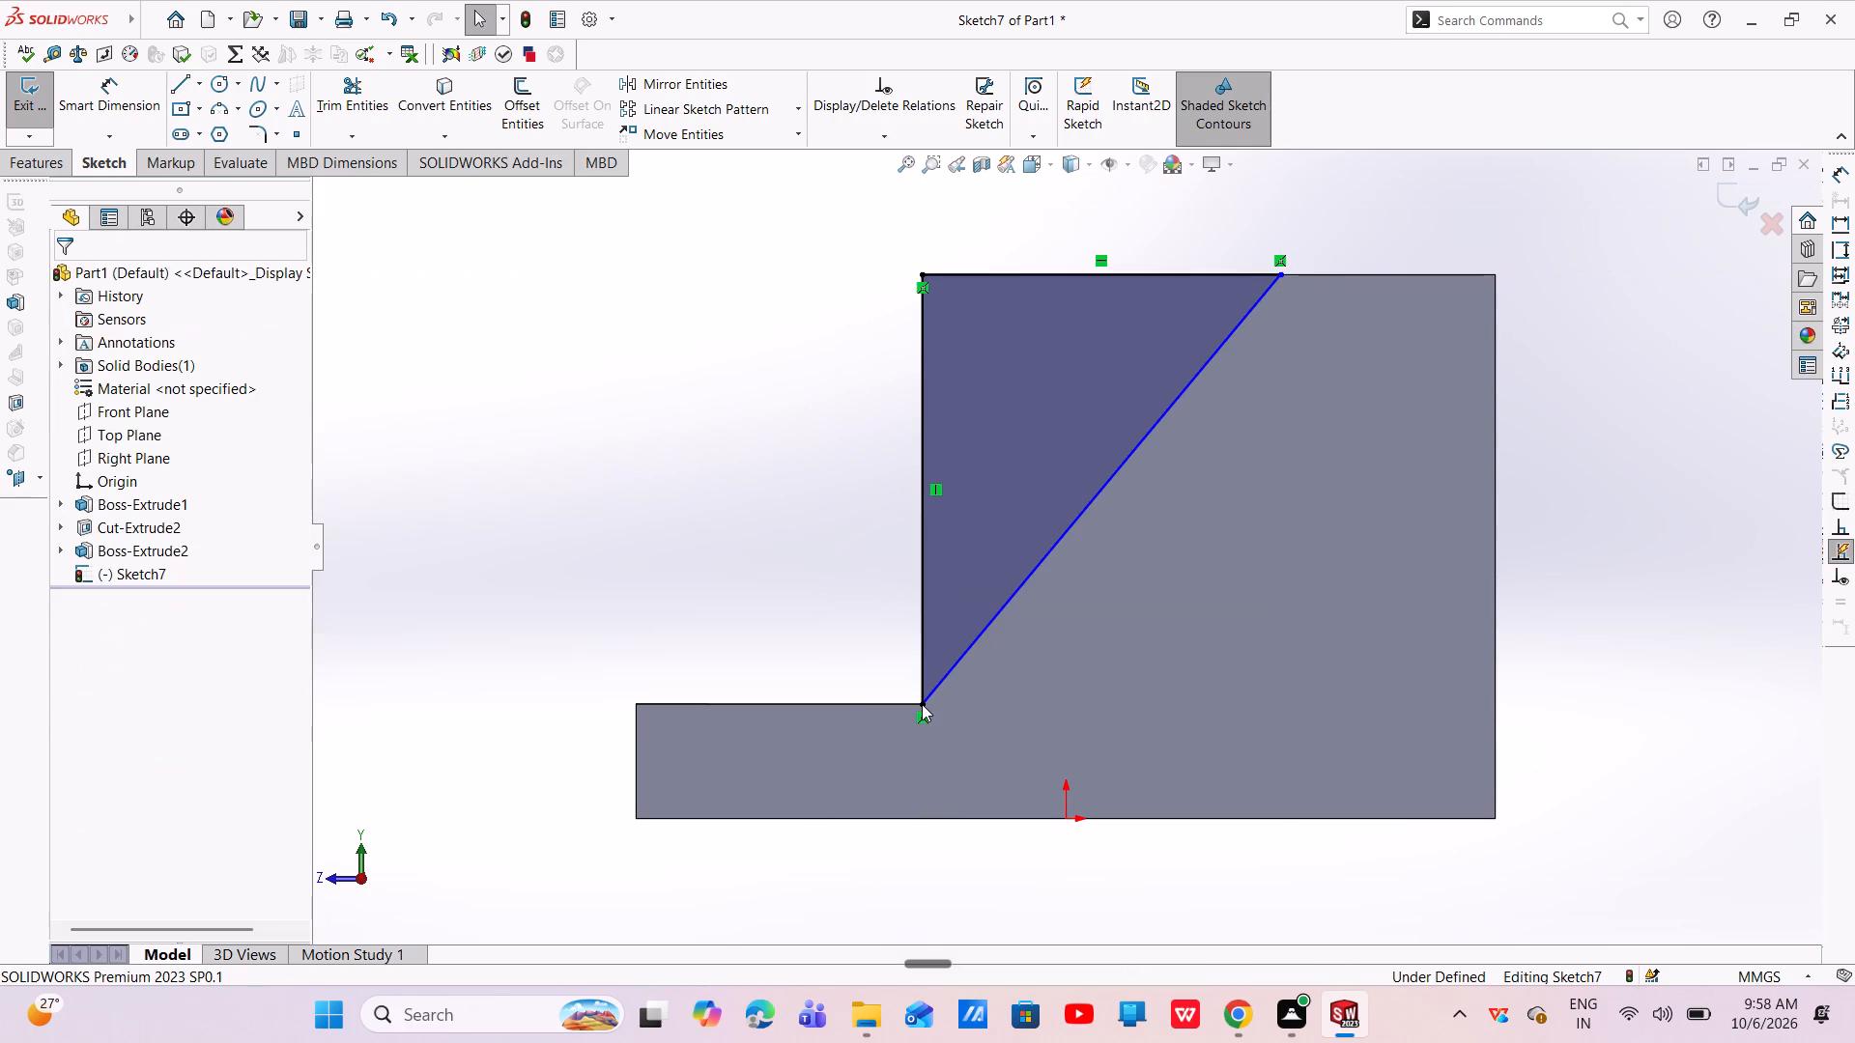
{"action": "key", "text": "Escape"}
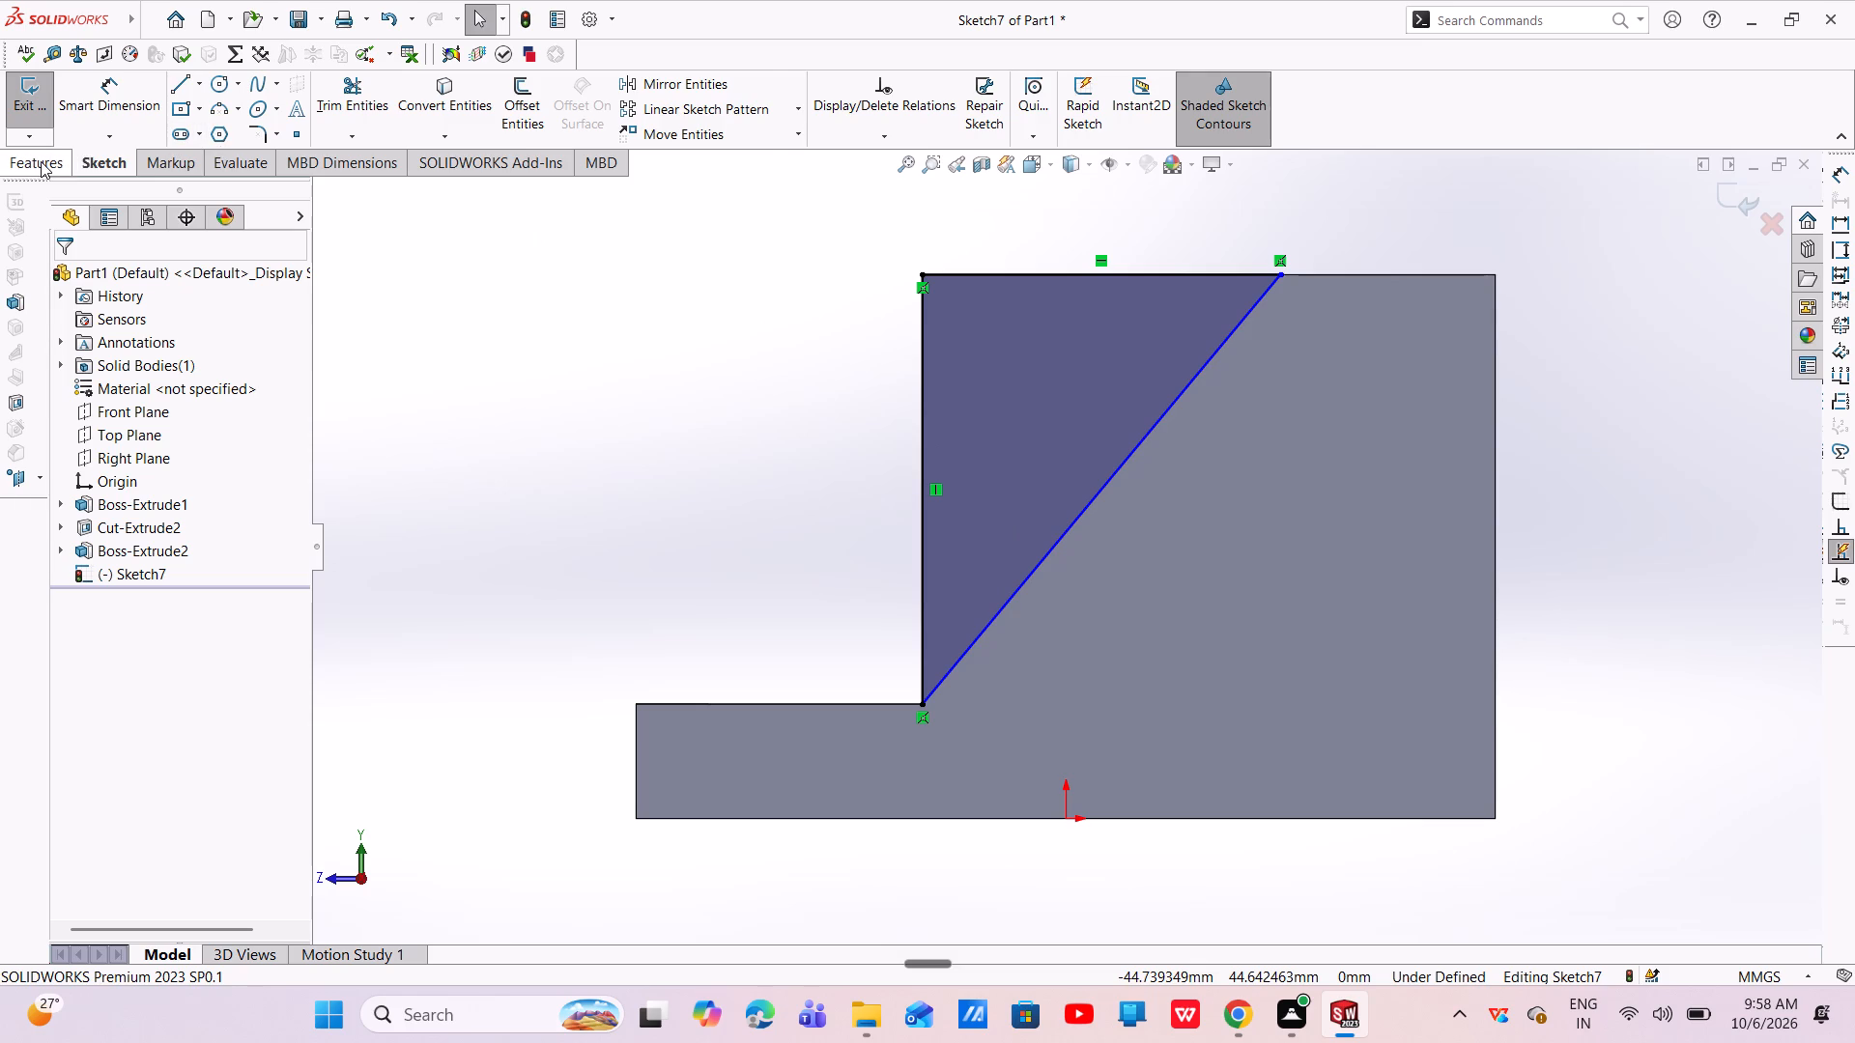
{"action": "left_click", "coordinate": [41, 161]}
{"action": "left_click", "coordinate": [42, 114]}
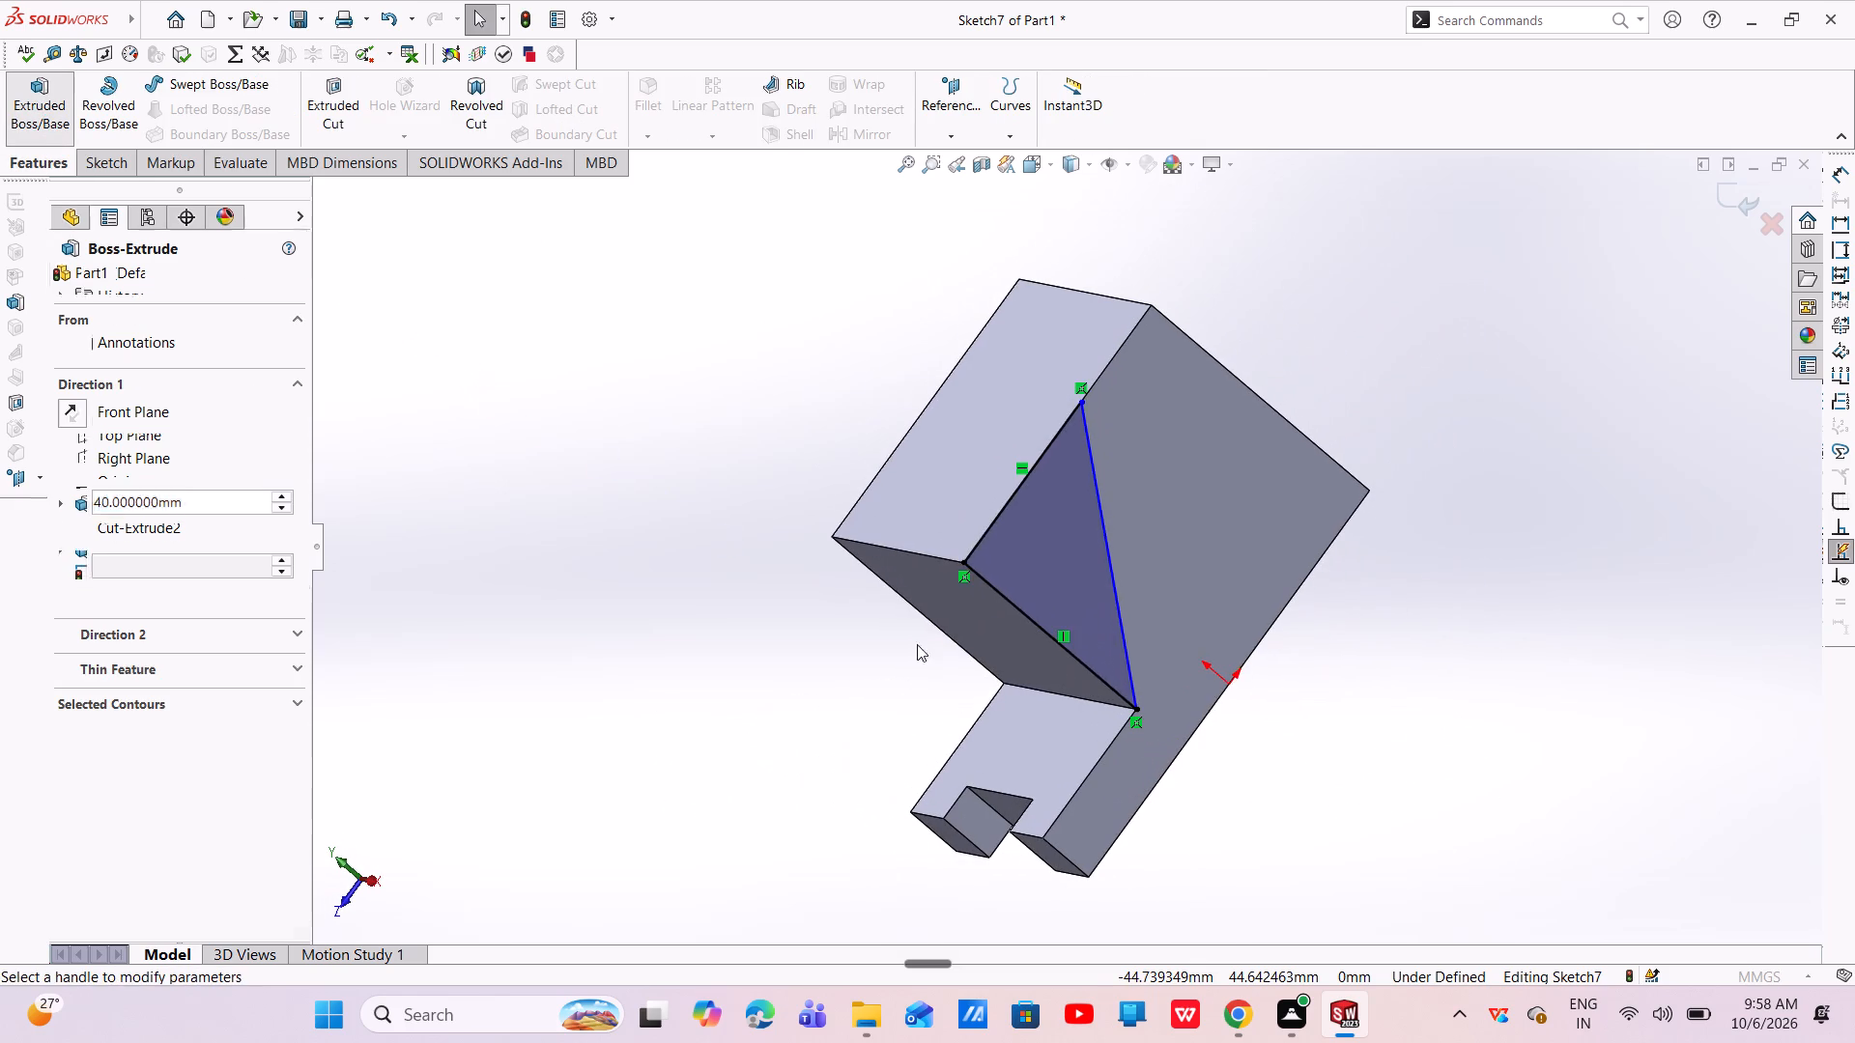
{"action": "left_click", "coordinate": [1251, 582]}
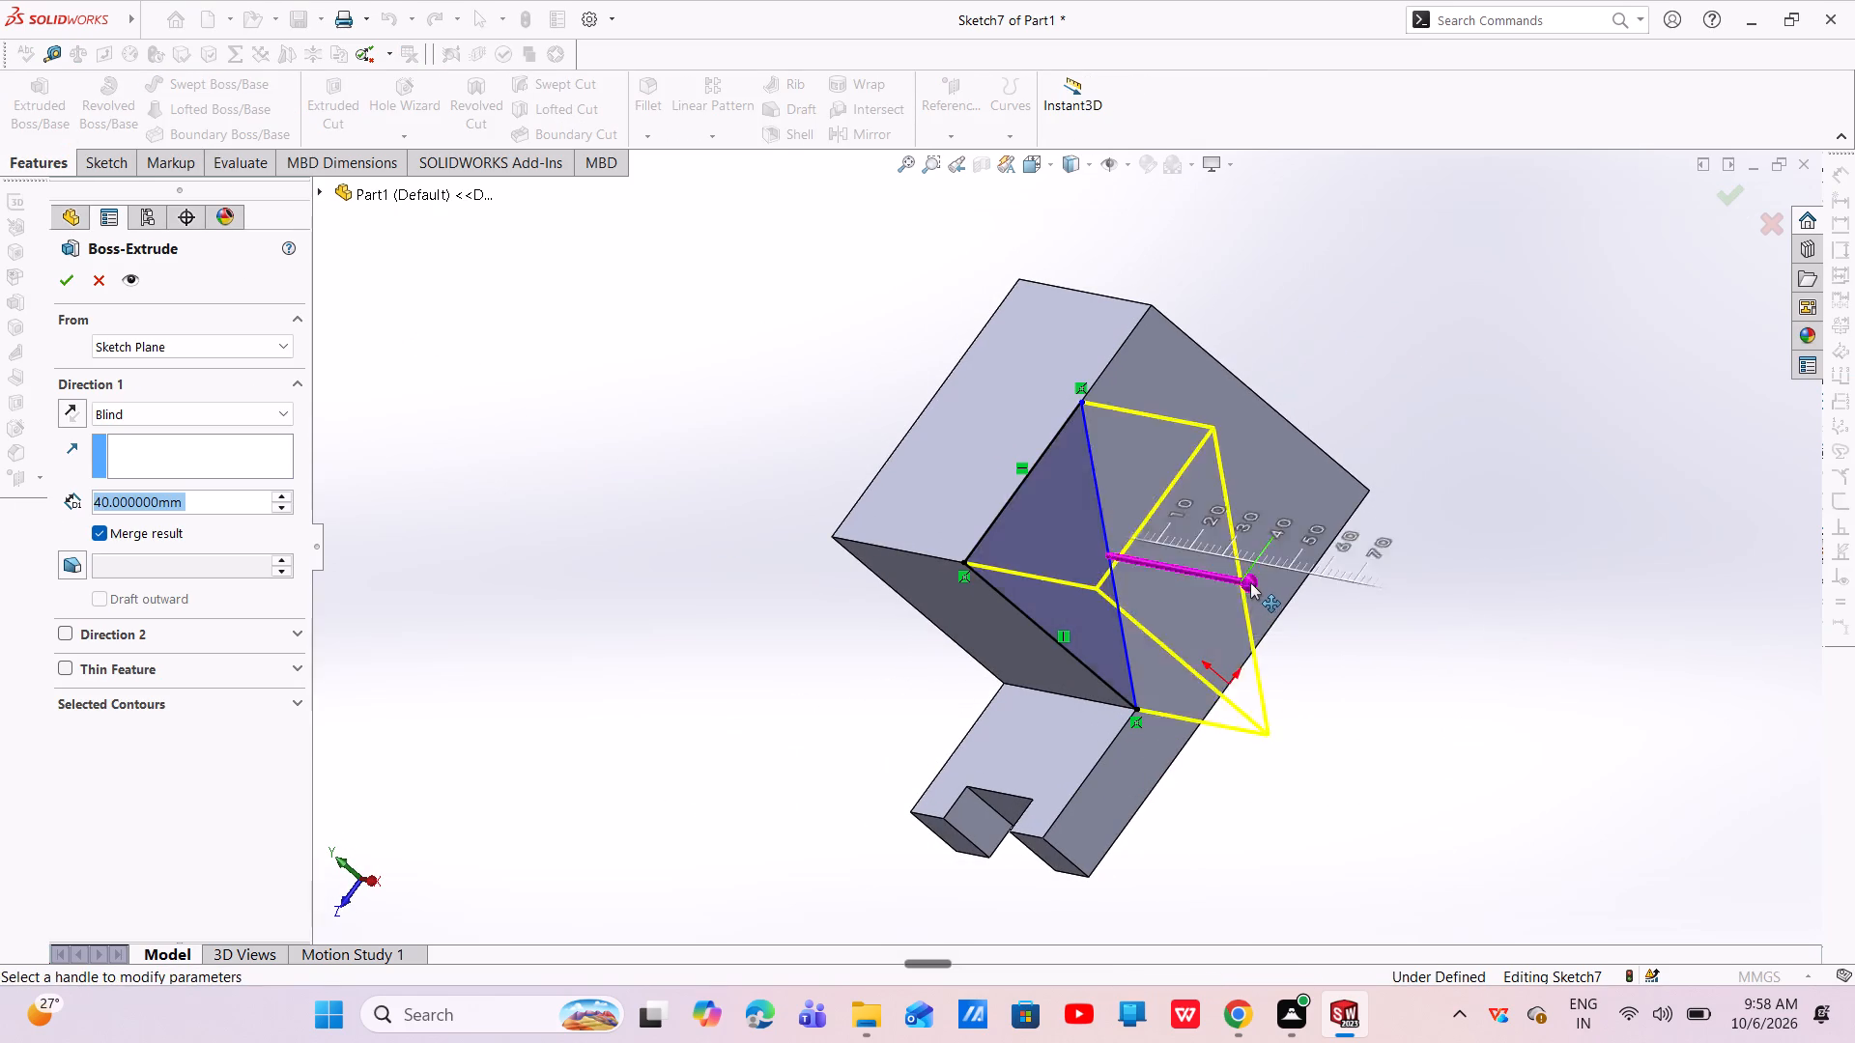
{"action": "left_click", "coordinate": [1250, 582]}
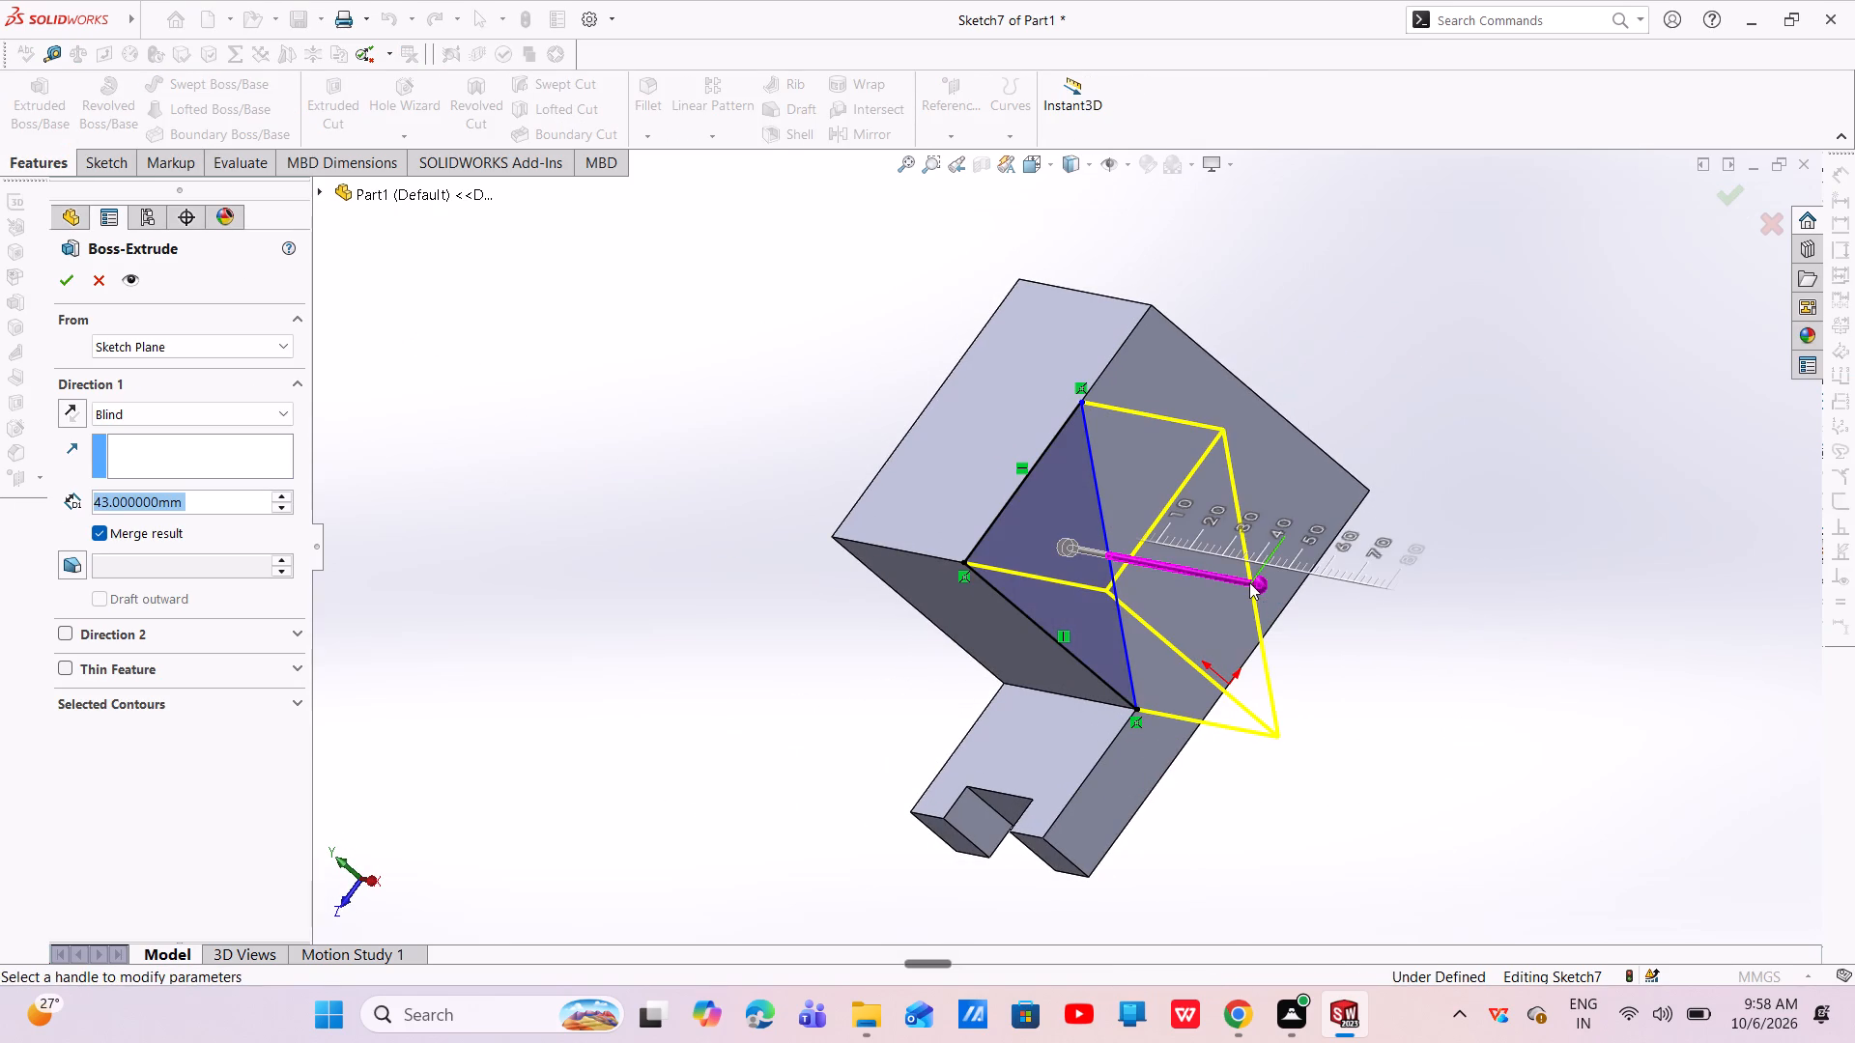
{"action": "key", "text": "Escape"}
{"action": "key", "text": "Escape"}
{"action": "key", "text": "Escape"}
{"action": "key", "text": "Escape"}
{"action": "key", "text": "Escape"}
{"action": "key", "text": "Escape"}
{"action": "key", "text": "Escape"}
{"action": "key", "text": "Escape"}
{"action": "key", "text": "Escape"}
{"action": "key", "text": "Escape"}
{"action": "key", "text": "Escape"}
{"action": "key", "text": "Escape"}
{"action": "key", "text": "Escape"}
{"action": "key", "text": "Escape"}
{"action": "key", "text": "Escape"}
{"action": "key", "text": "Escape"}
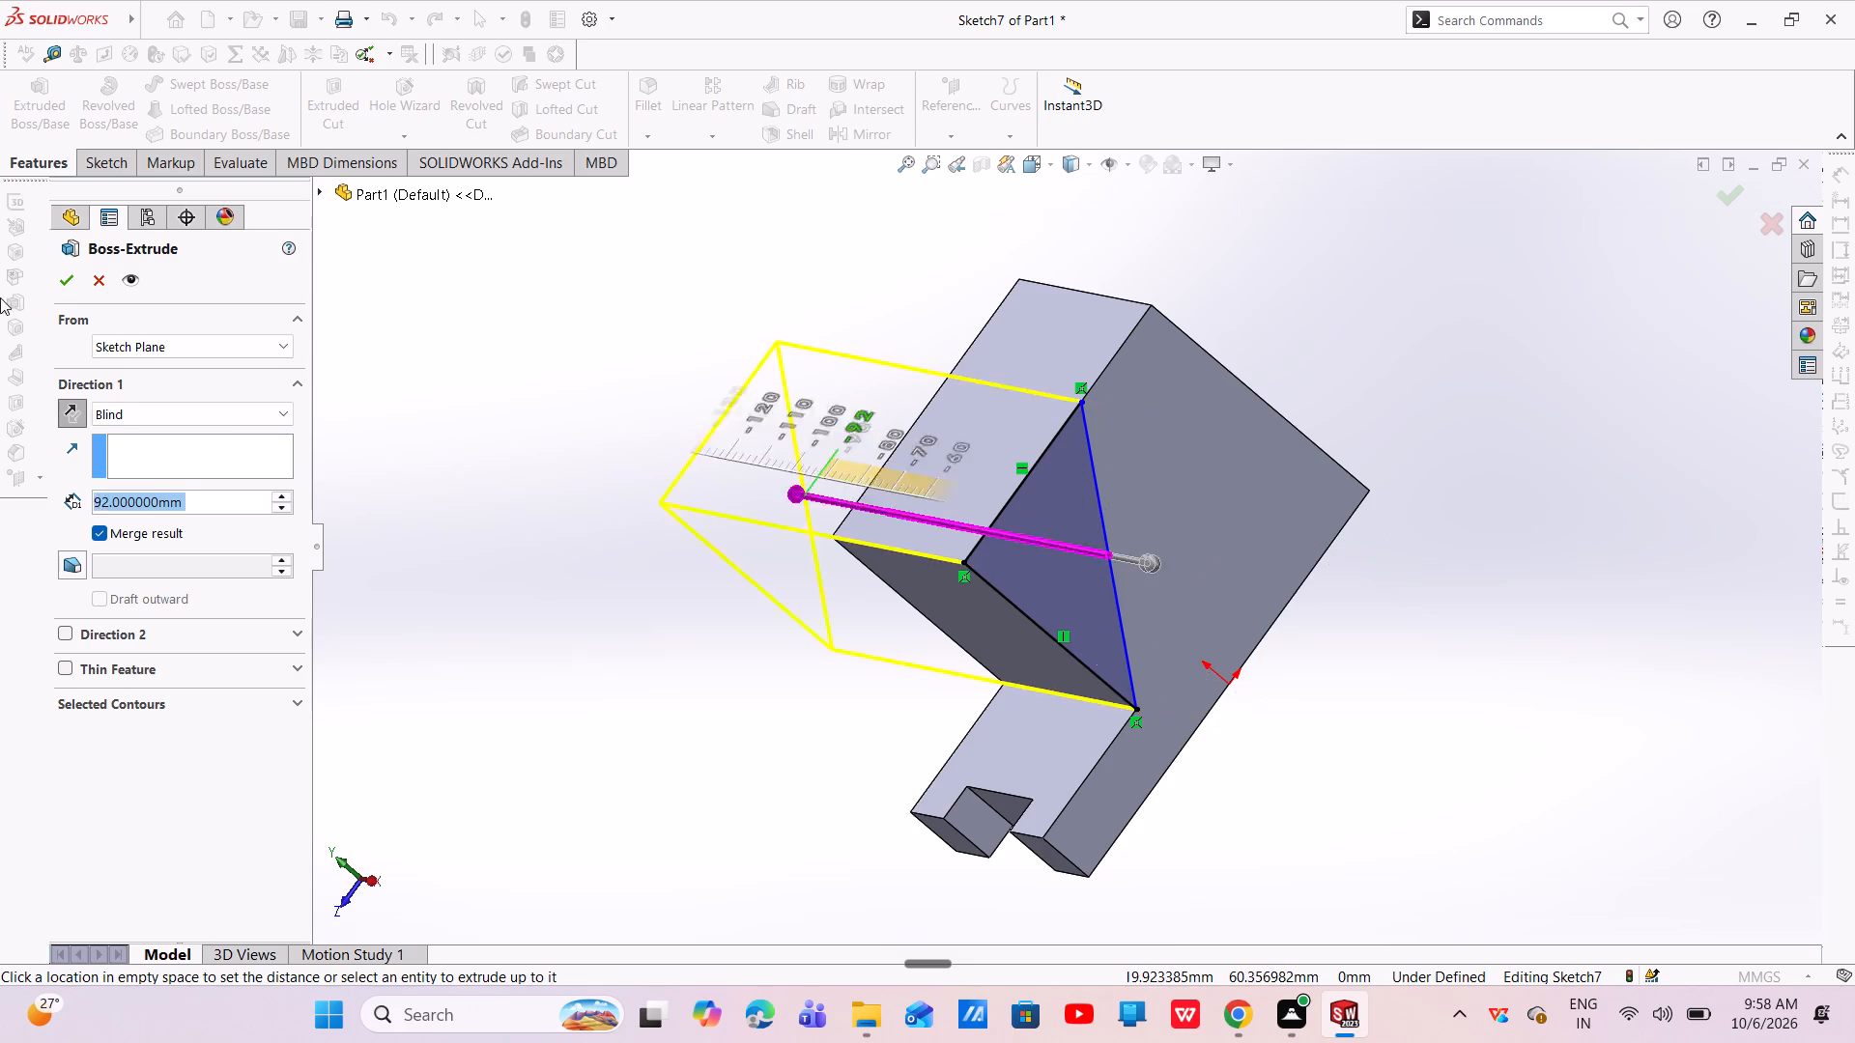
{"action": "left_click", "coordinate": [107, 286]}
Cut-extrude the triangular profile through the block with a blind depth of 40 mm.
{"action": "left_click", "coordinate": [349, 93]}
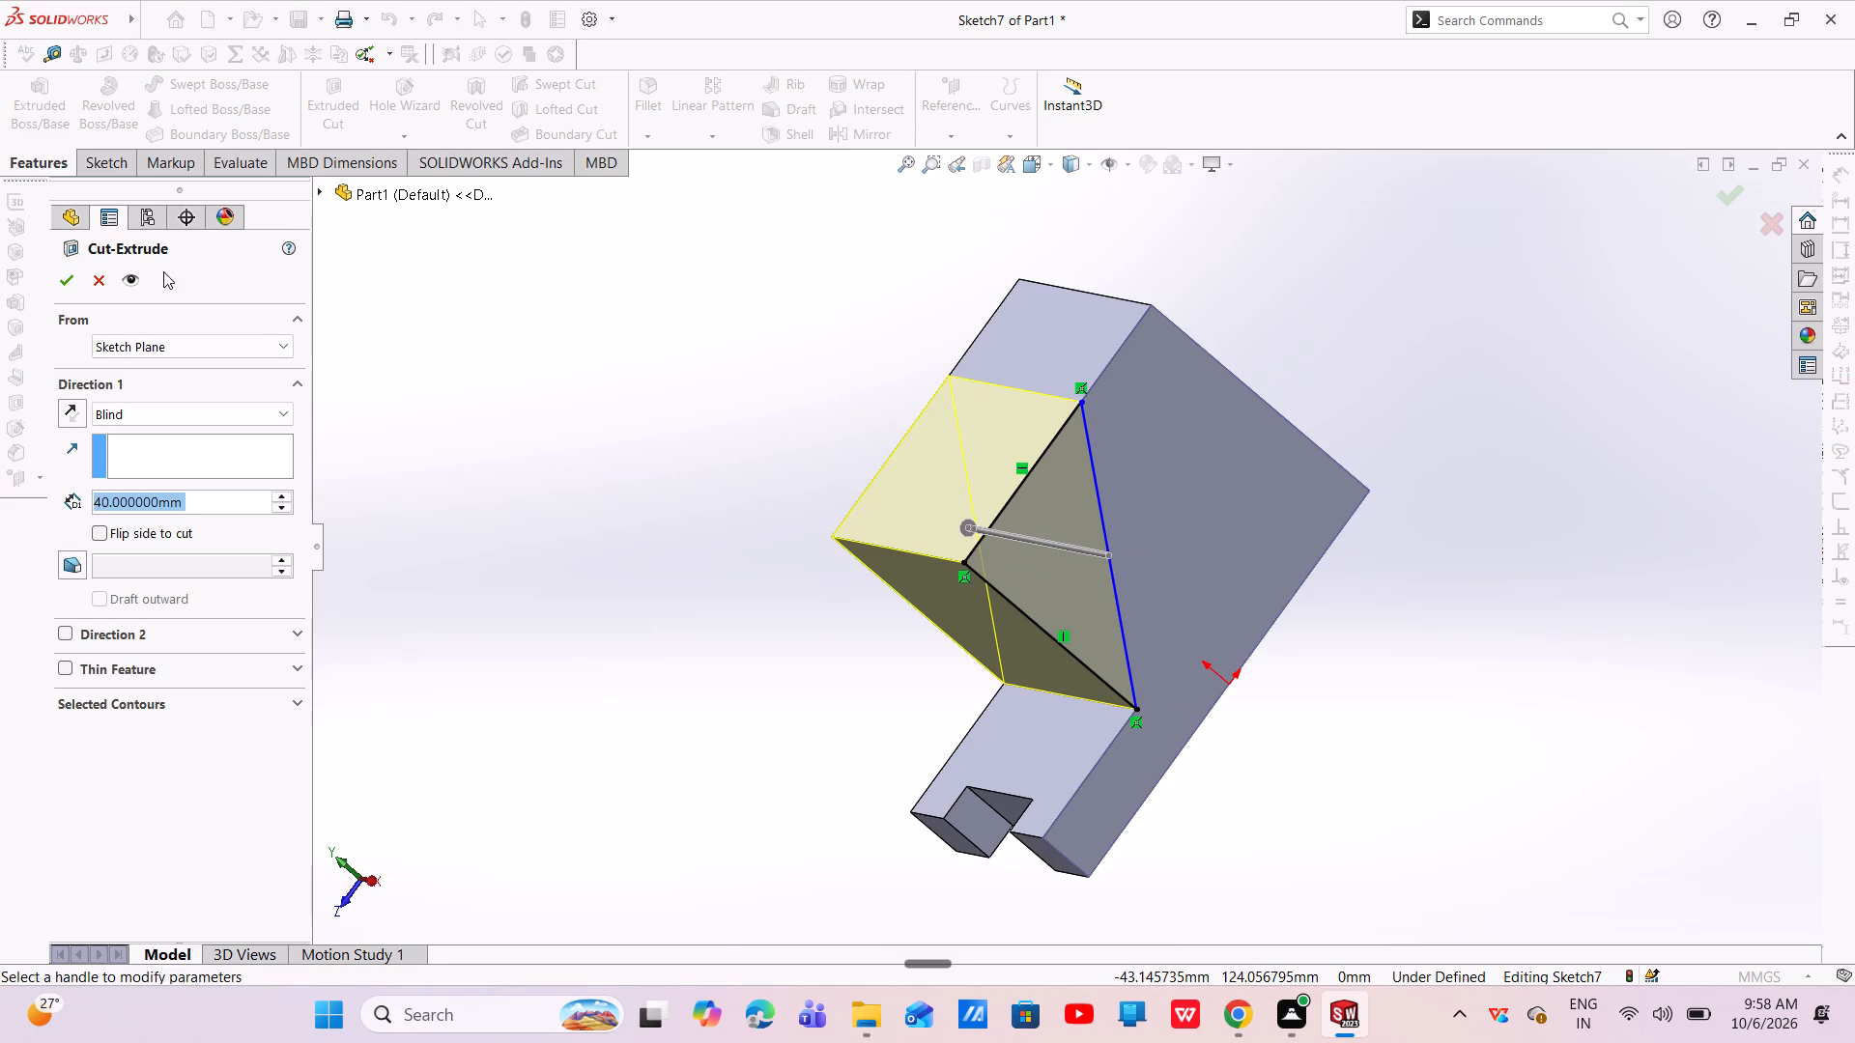
{"action": "left_click", "coordinate": [64, 283]}
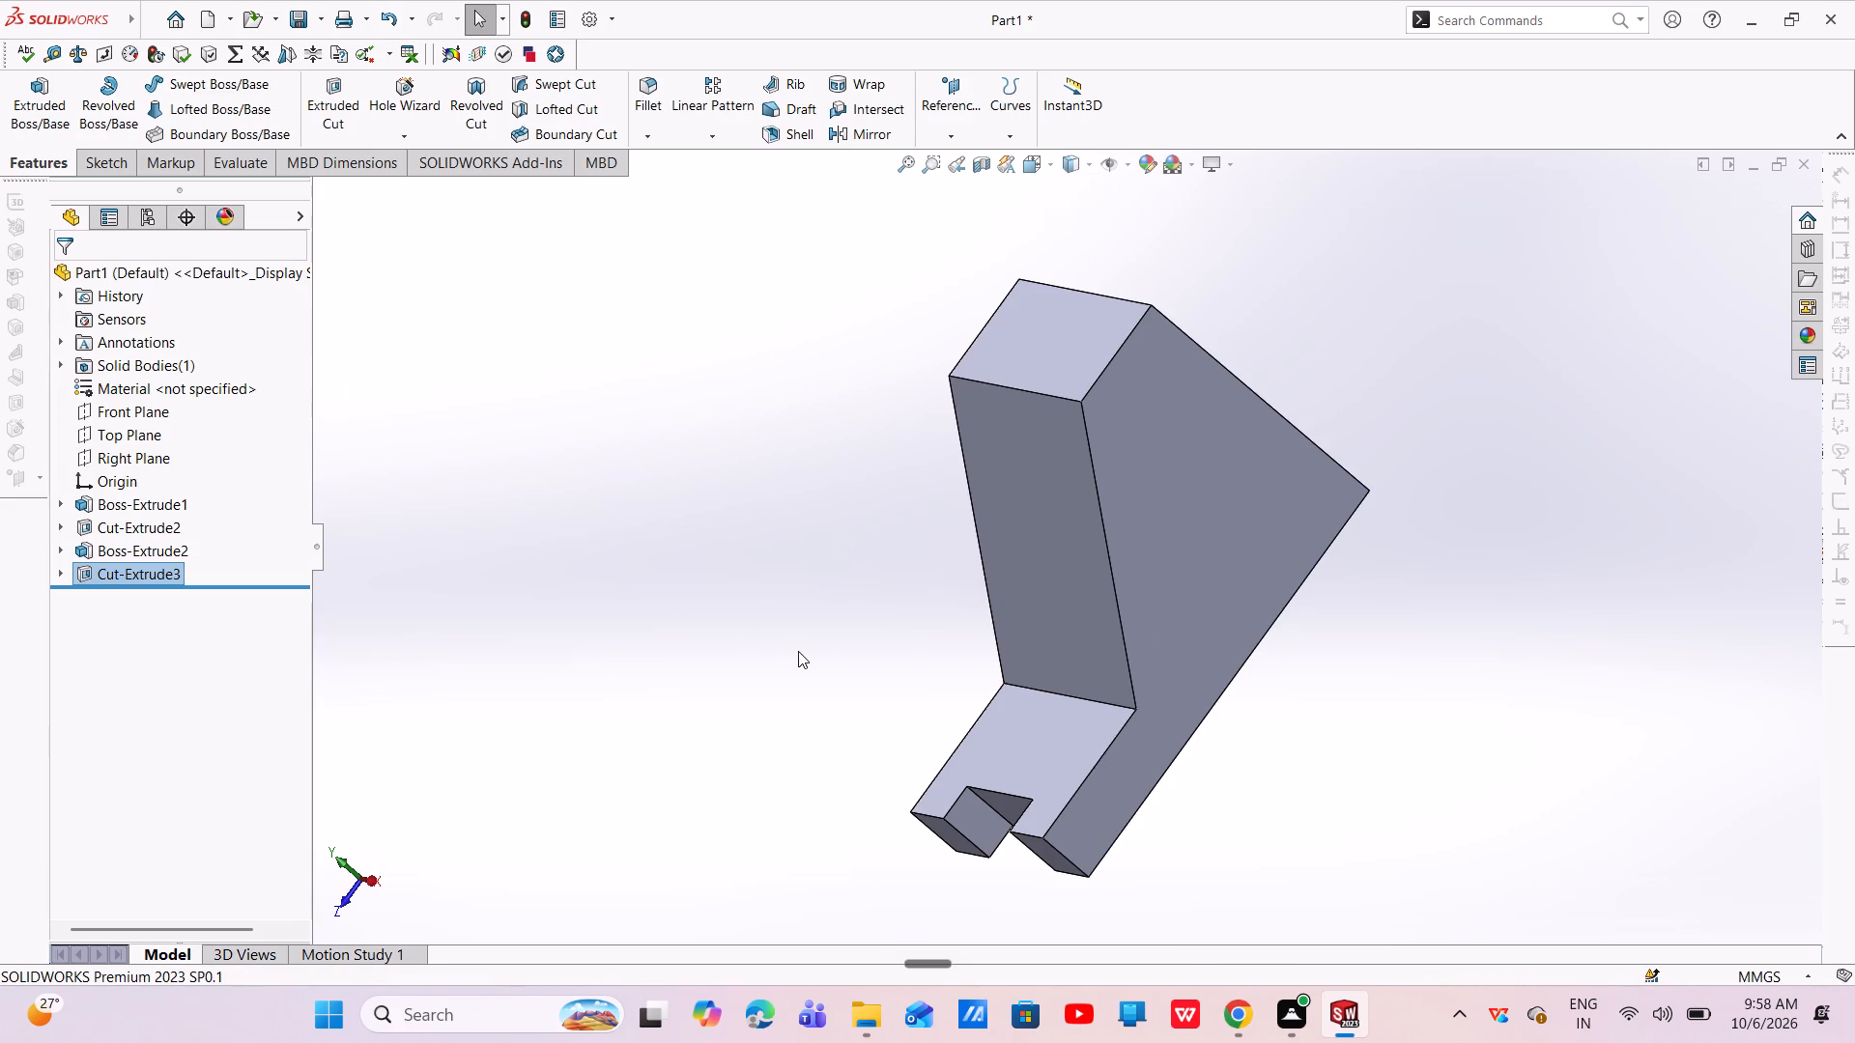
{"action": "key", "text": "Escape"}
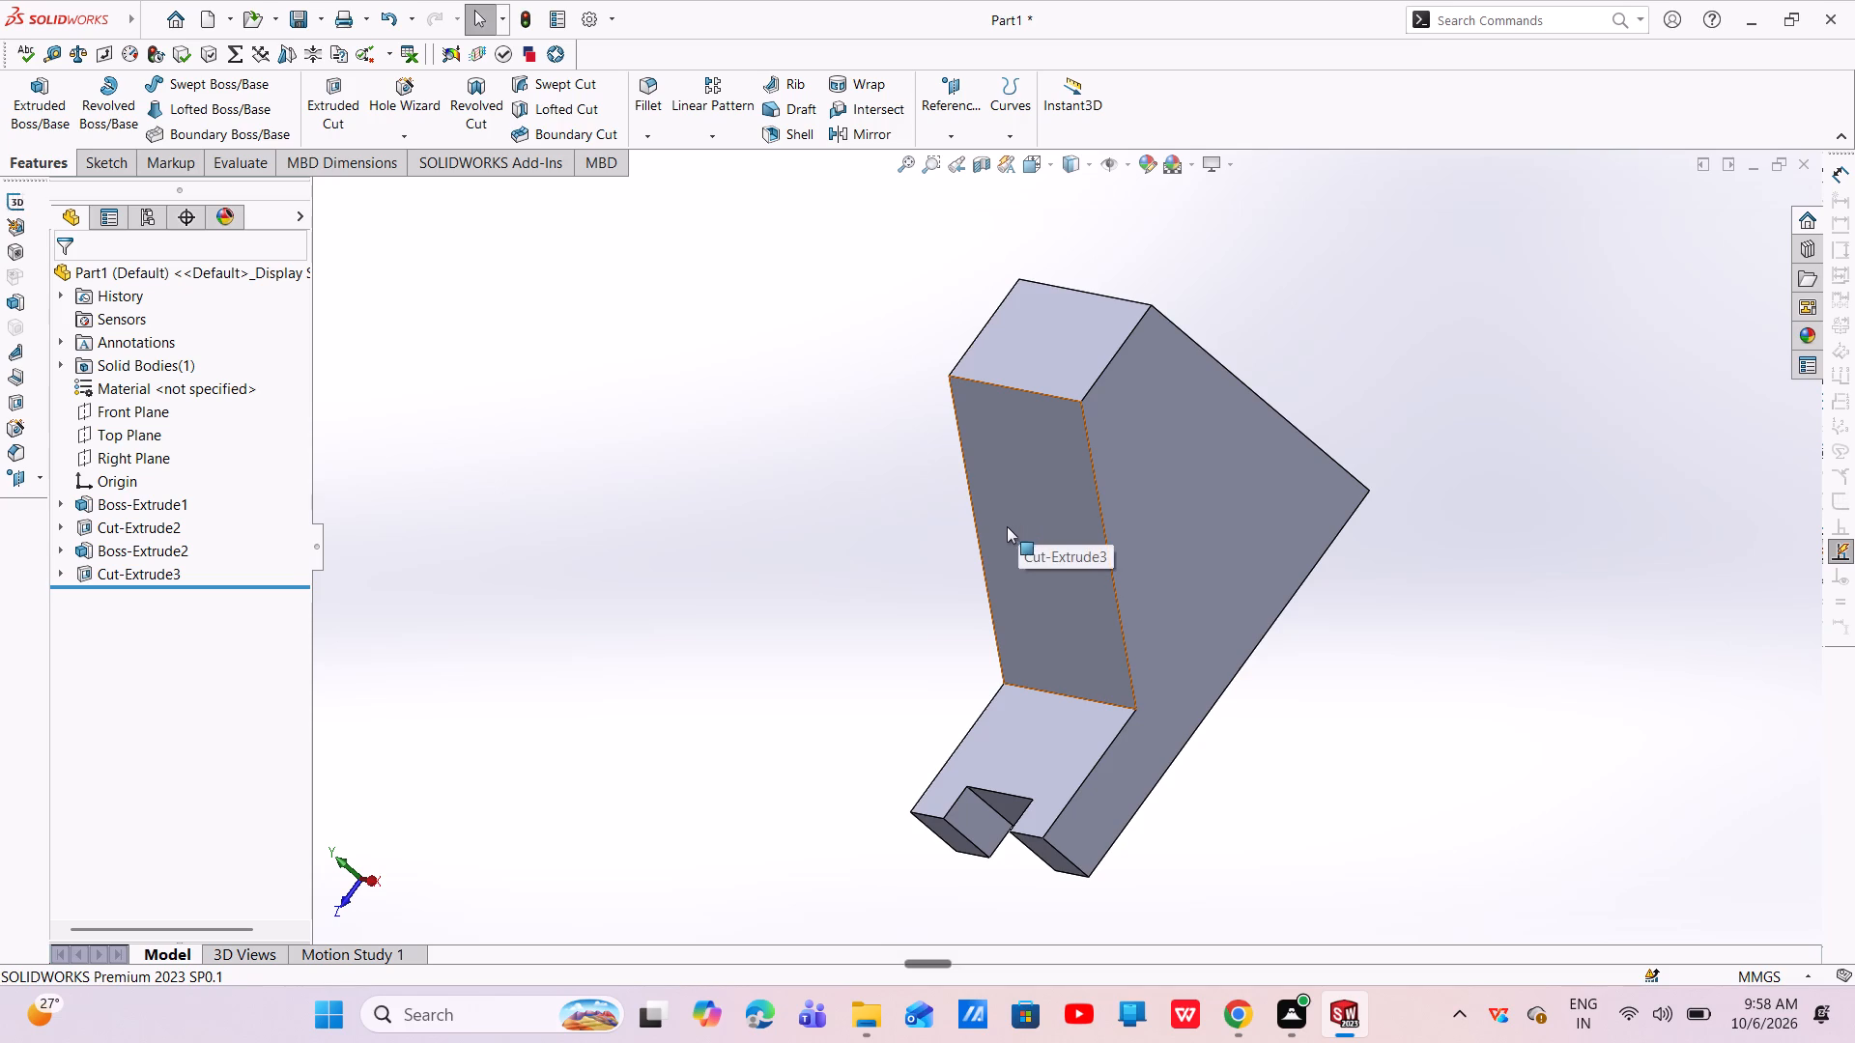
{"action": "key", "text": "Escape"}
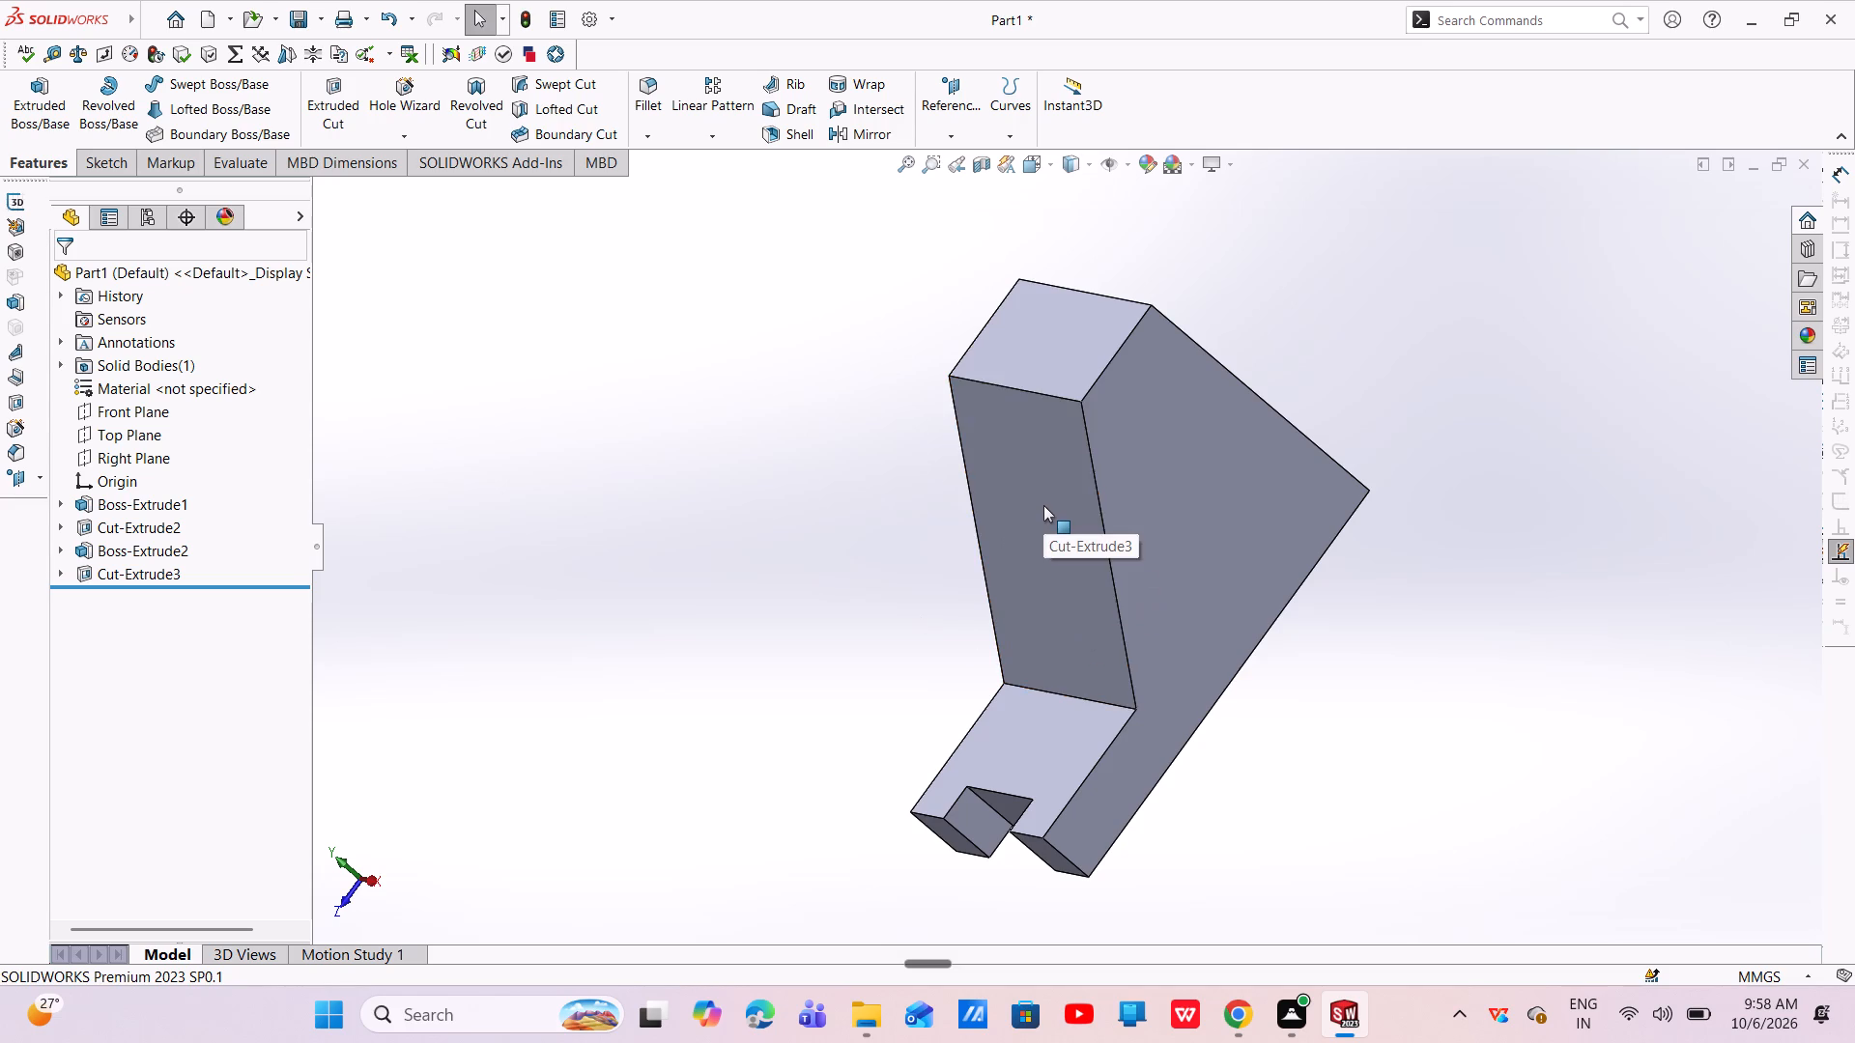
{"action": "key", "text": "Escape"}
Create a reference plane from the sloped front face with a flipped offset of 0 mm.
{"action": "left_click", "coordinate": [948, 140]}
{"action": "left_click", "coordinate": [957, 155]}
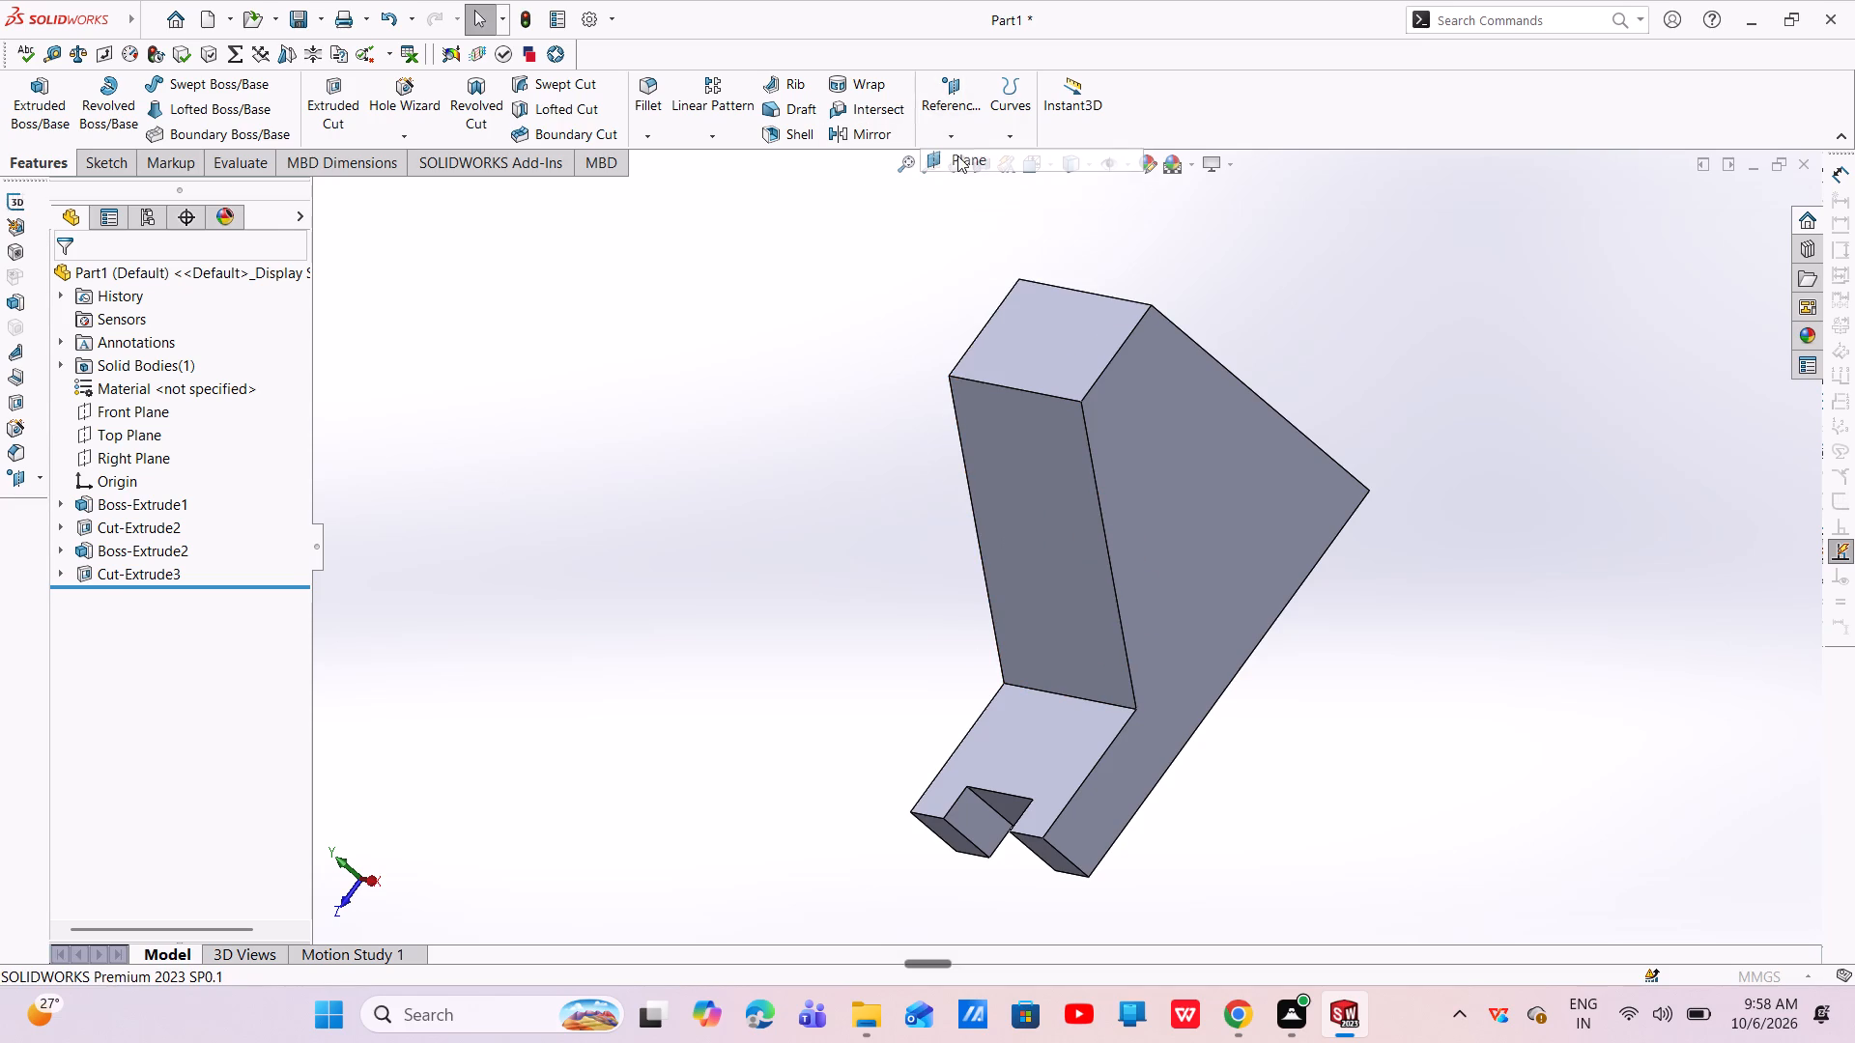
{"action": "left_click", "coordinate": [1038, 519]}
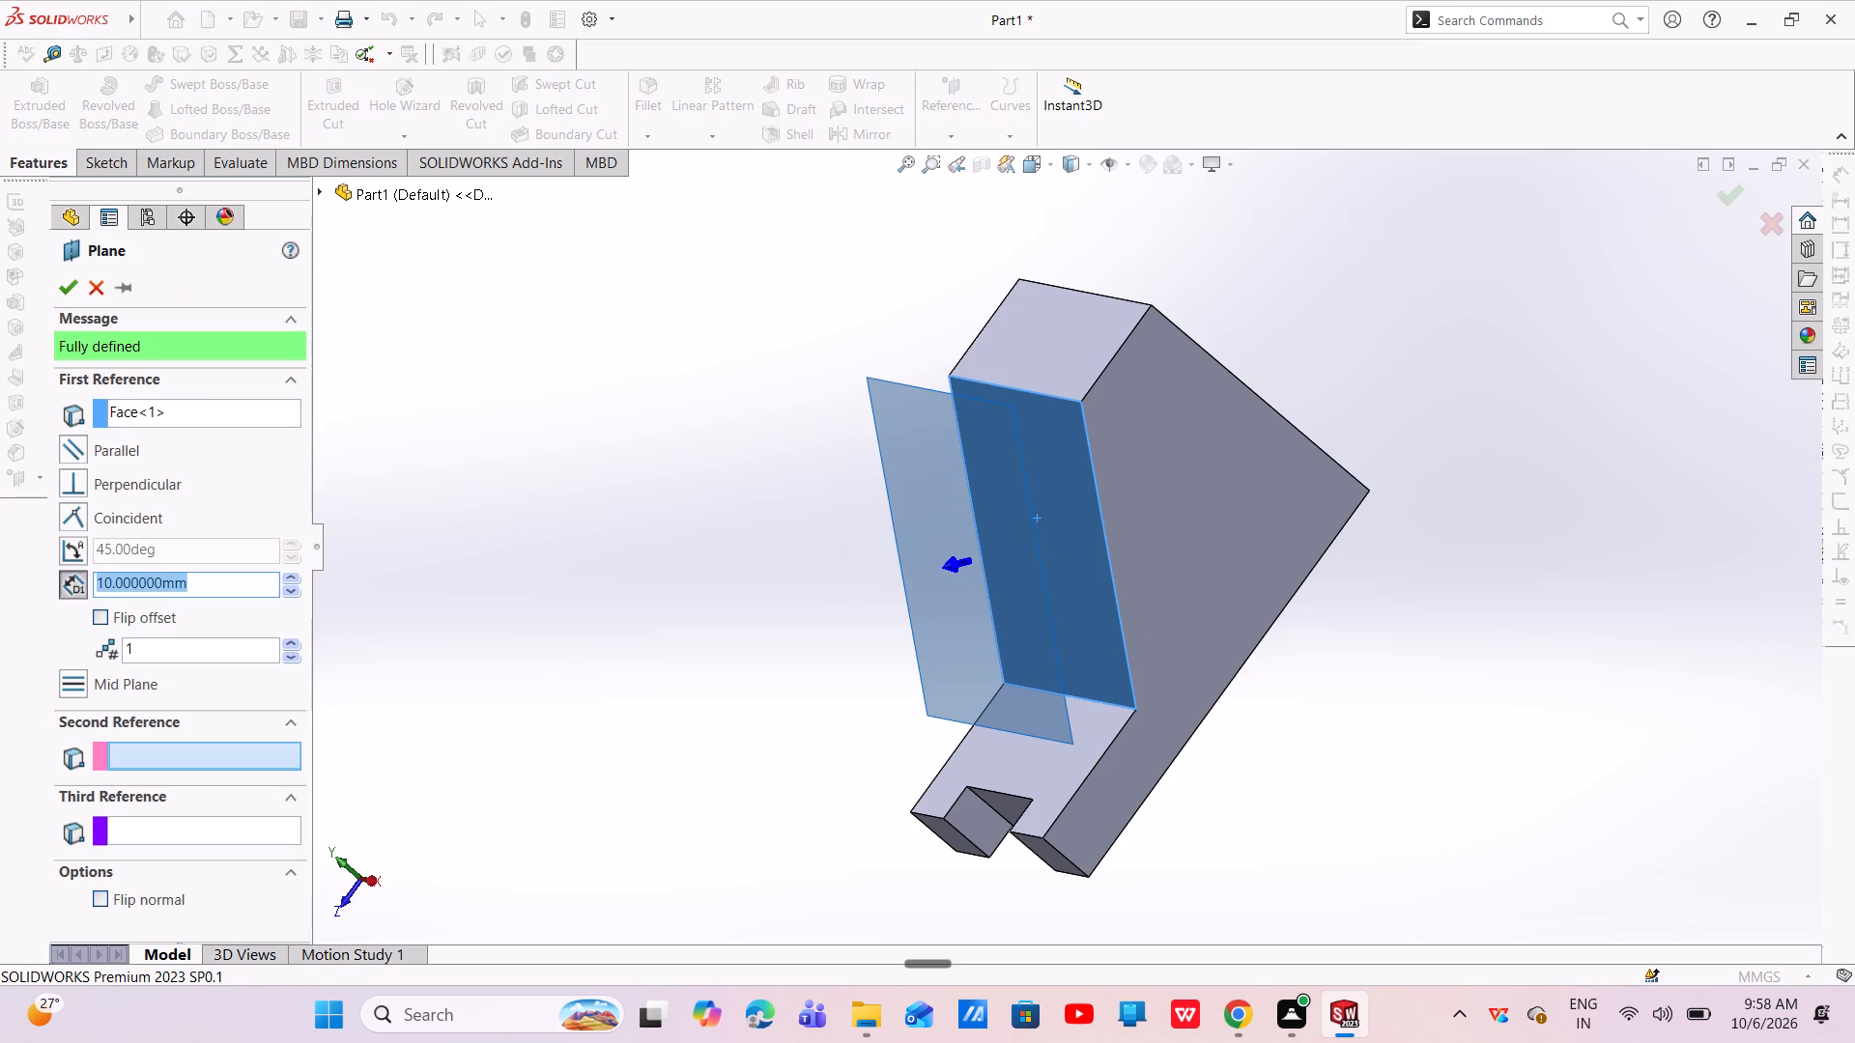
{"action": "left_click", "coordinate": [95, 615]}
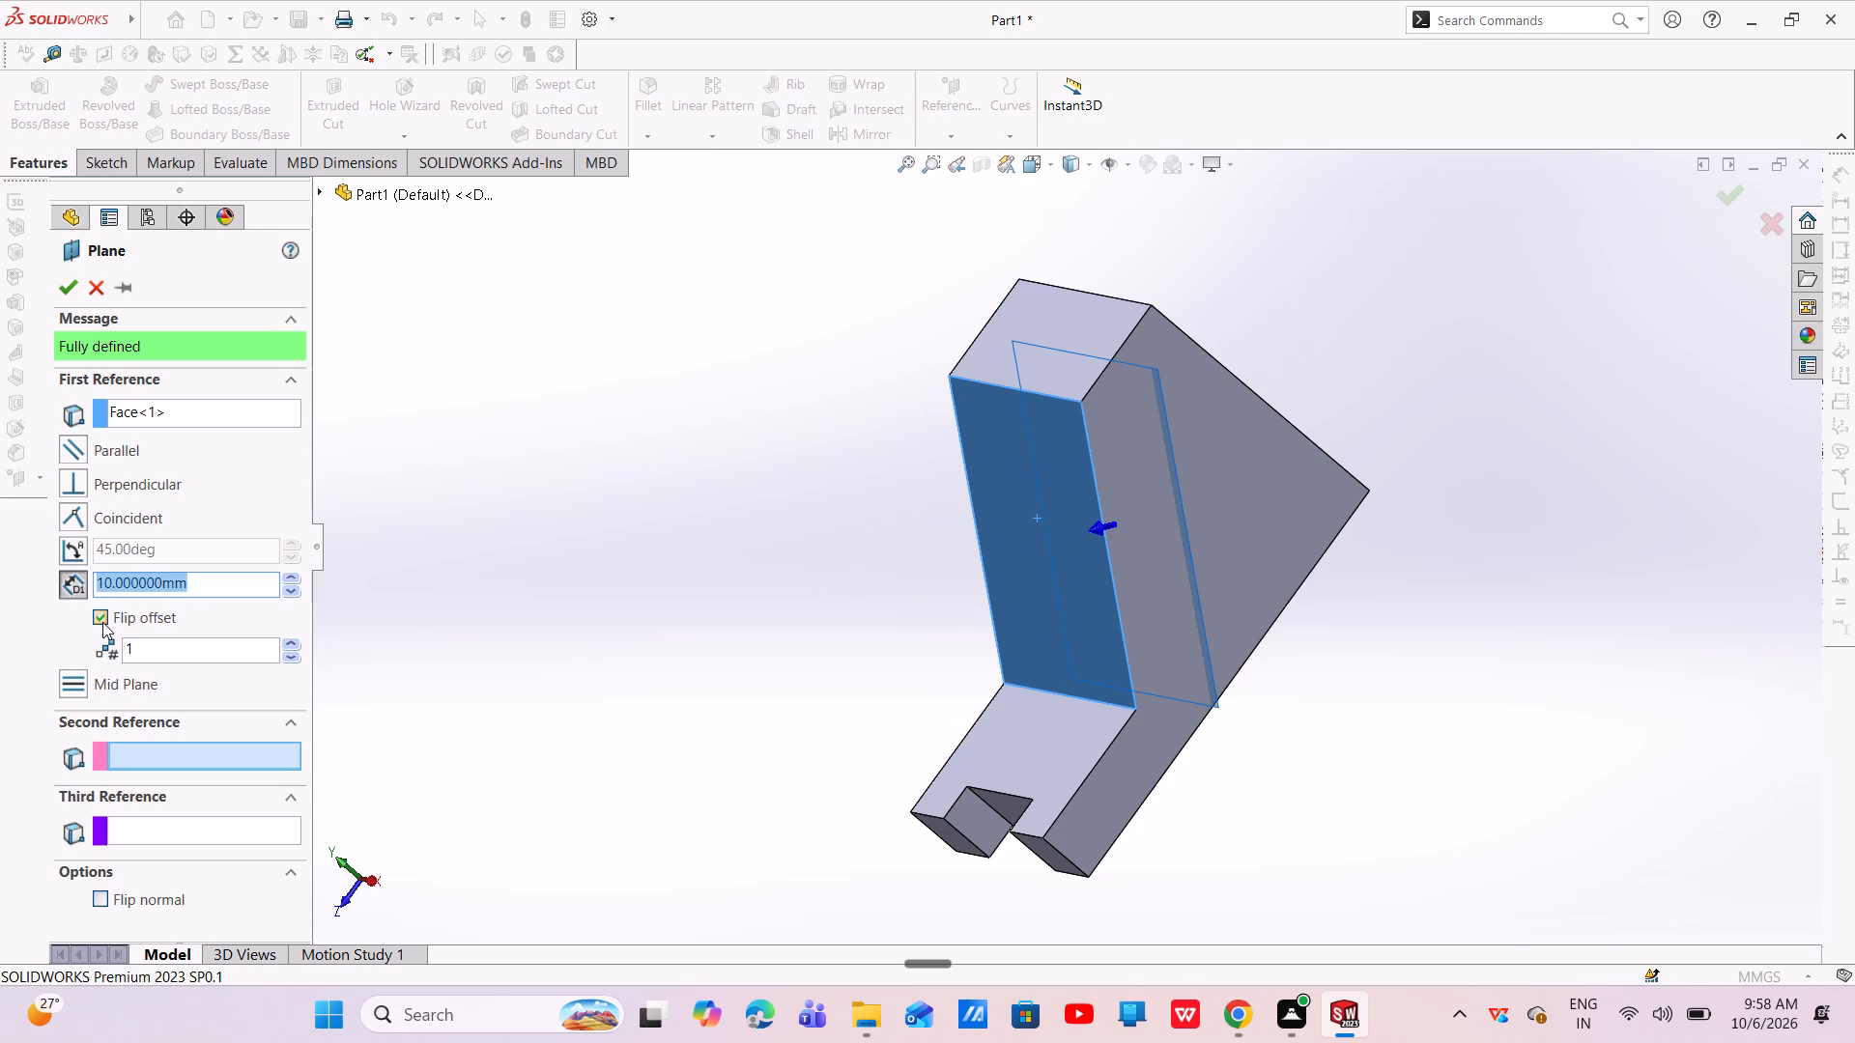
{"action": "key", "text": "BackSpace"}
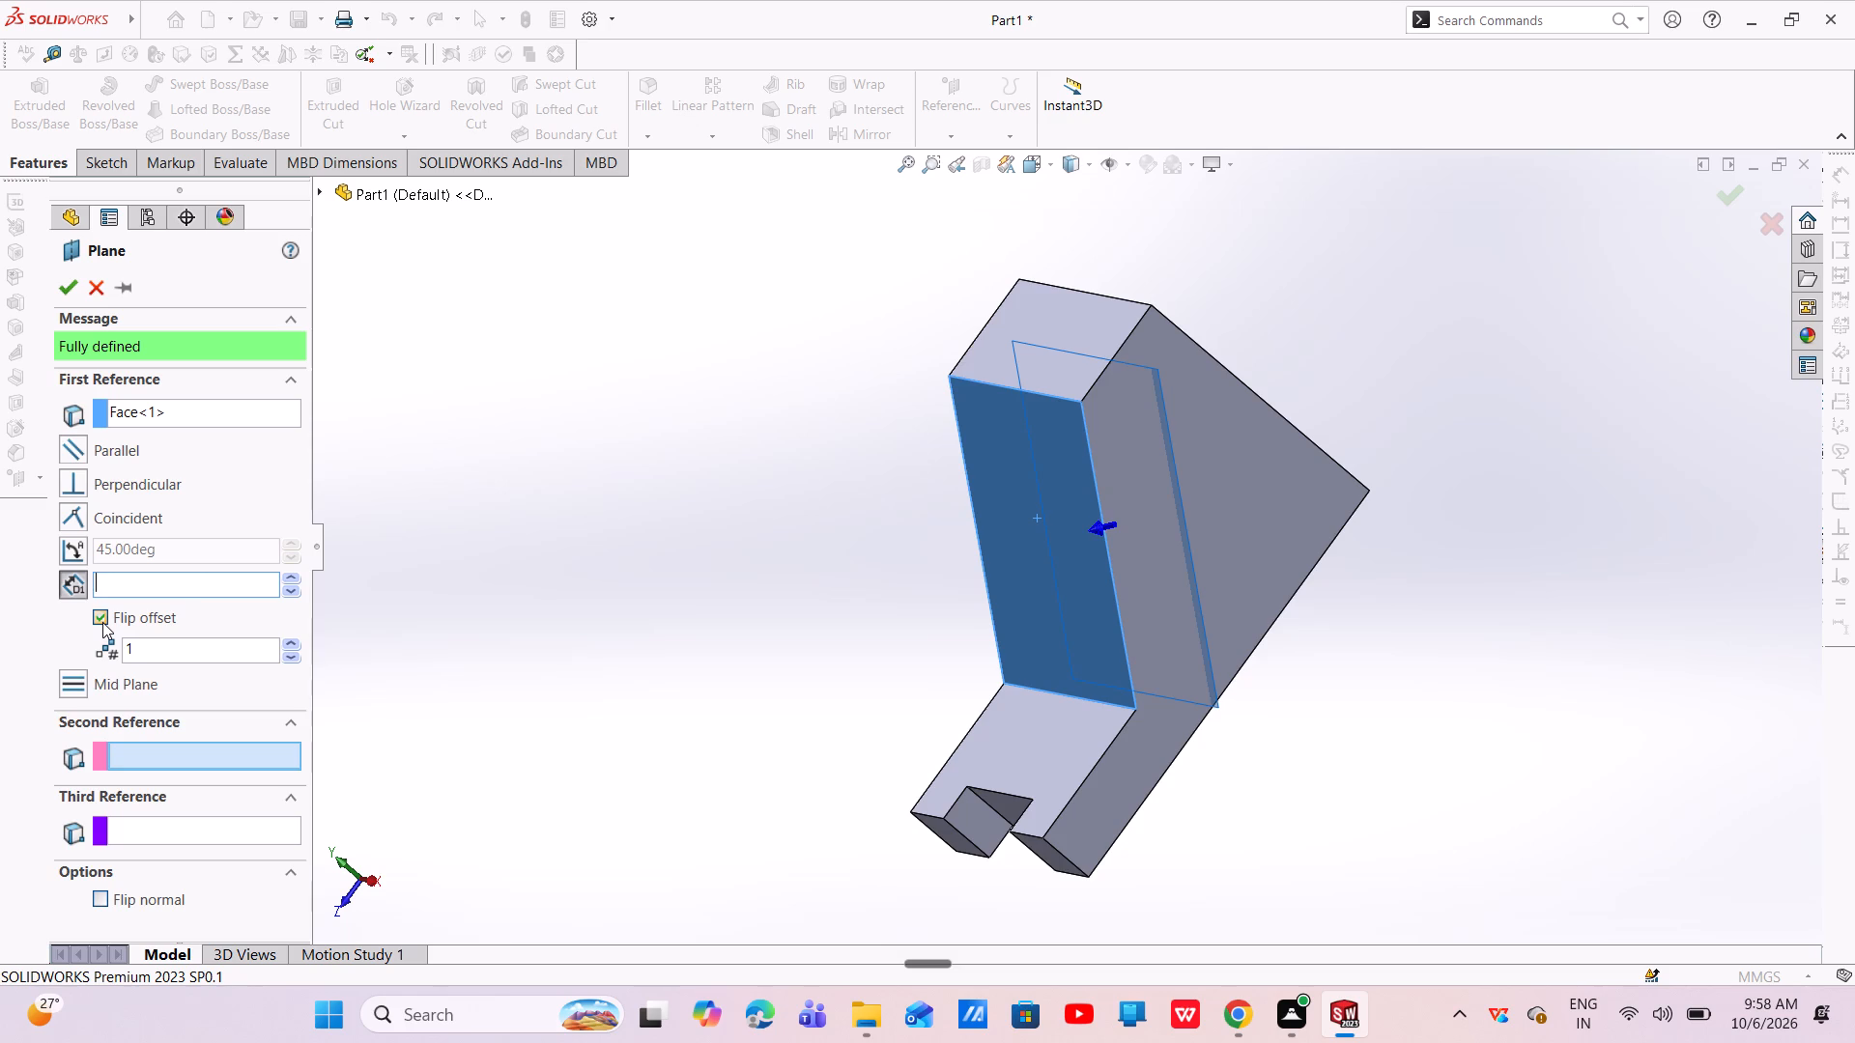
{"action": "key", "text": "0"}
{"action": "key", "text": "Return"}
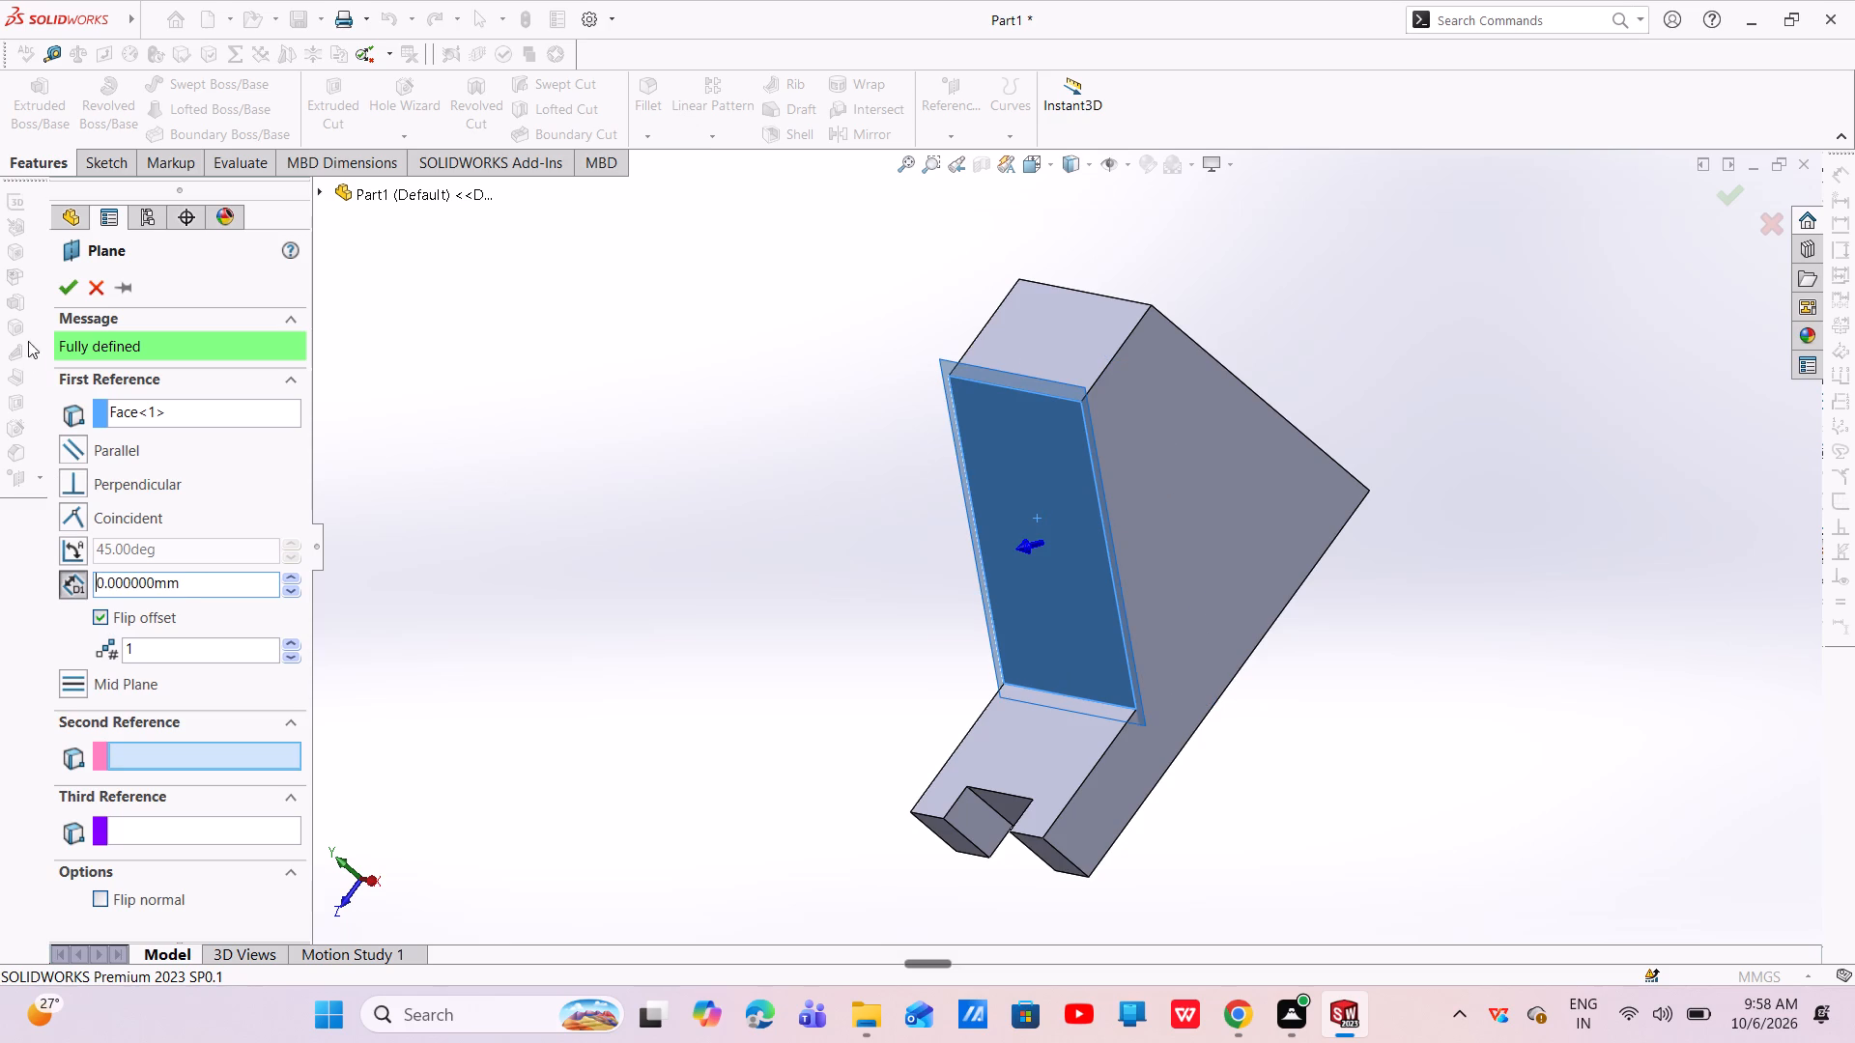
{"action": "left_click", "coordinate": [70, 293]}
Start a sketch on the sloped face and draw a vertical line about 21.5 mm long down from the top edge's midpoint.
{"action": "left_click", "coordinate": [1034, 466]}
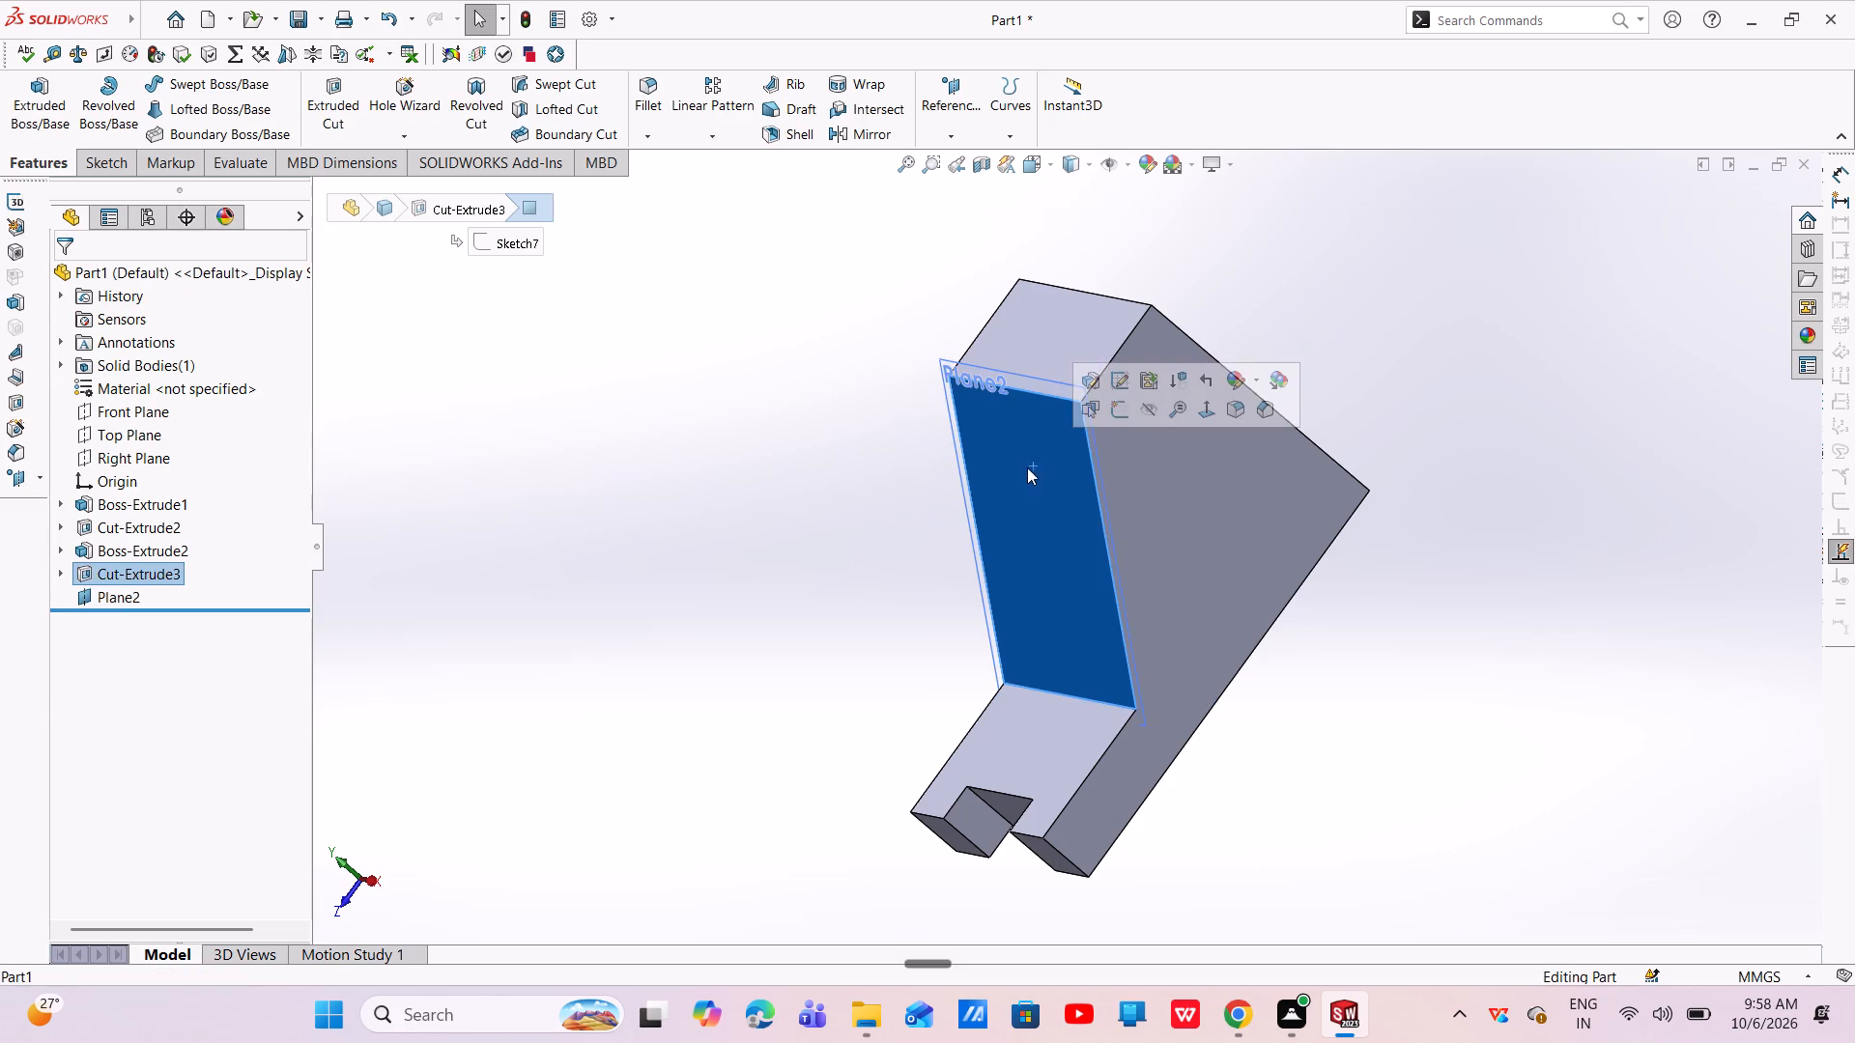
{"action": "left_click", "coordinate": [1124, 407]}
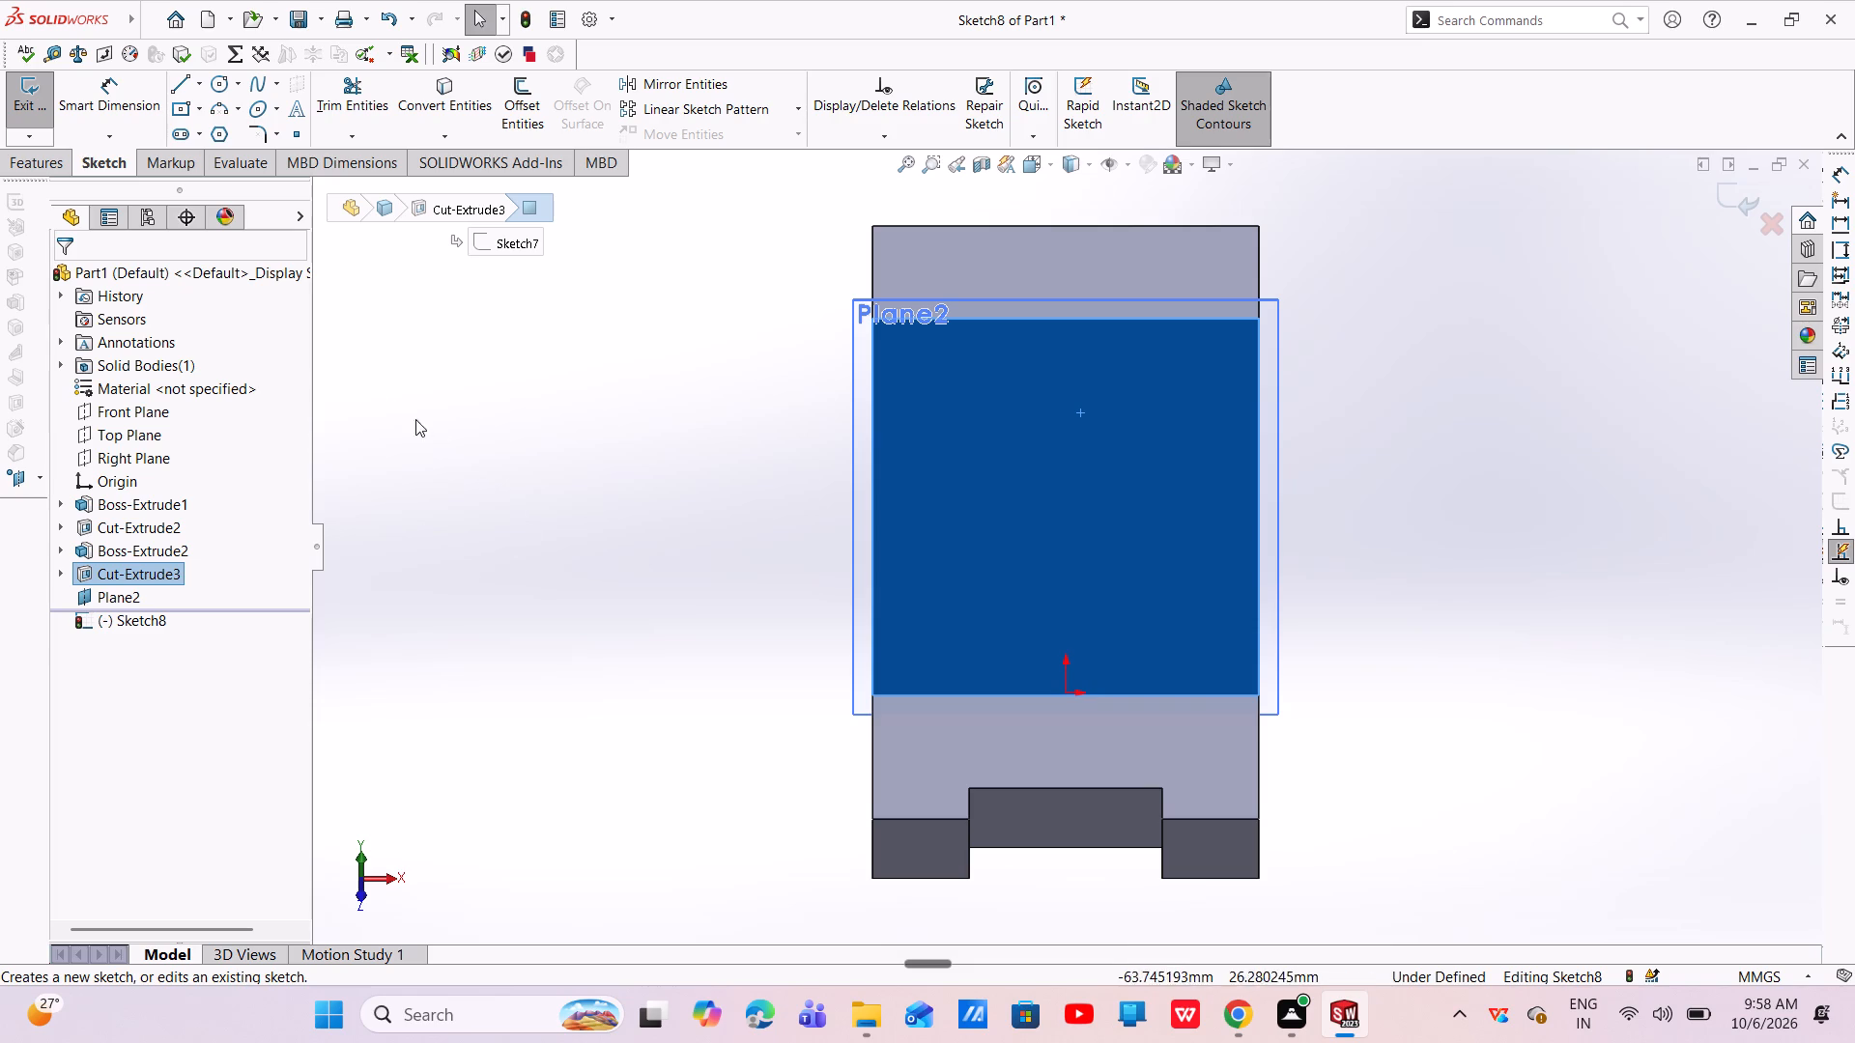
{"action": "left_click", "coordinate": [179, 86]}
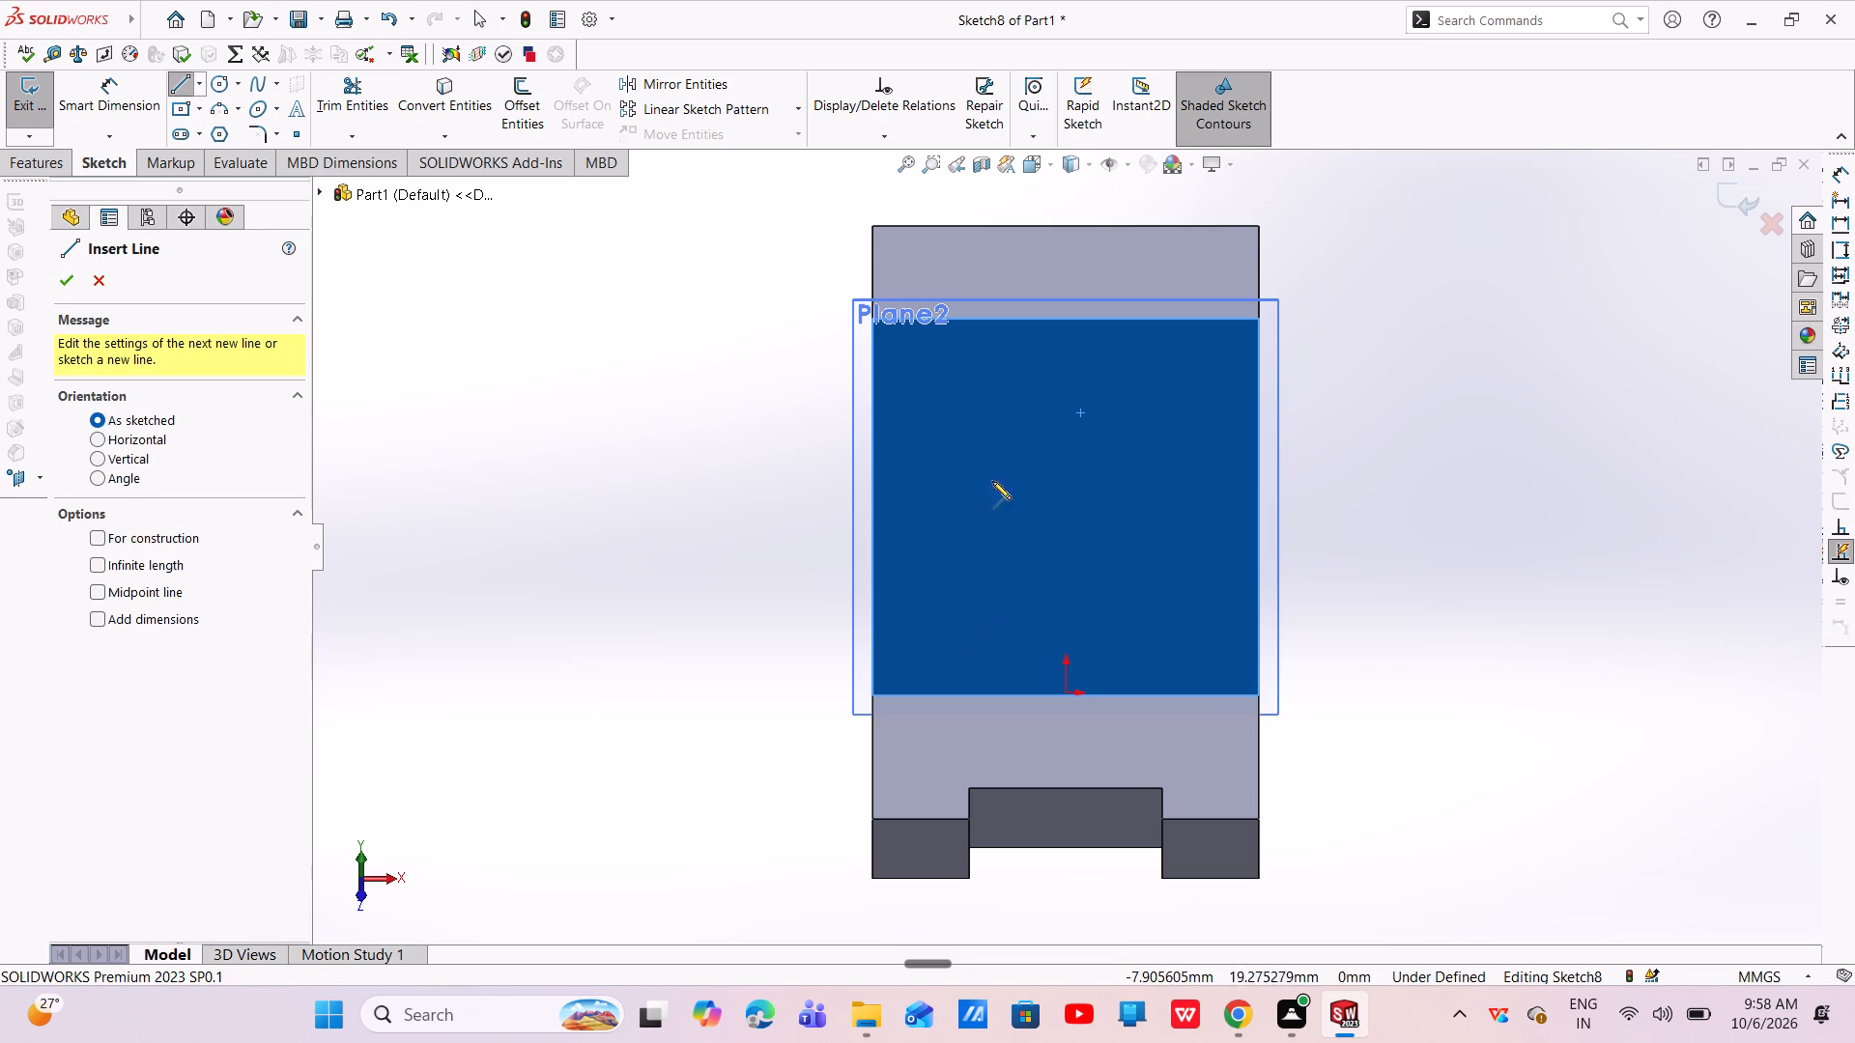
{"action": "left_click", "coordinate": [1067, 320]}
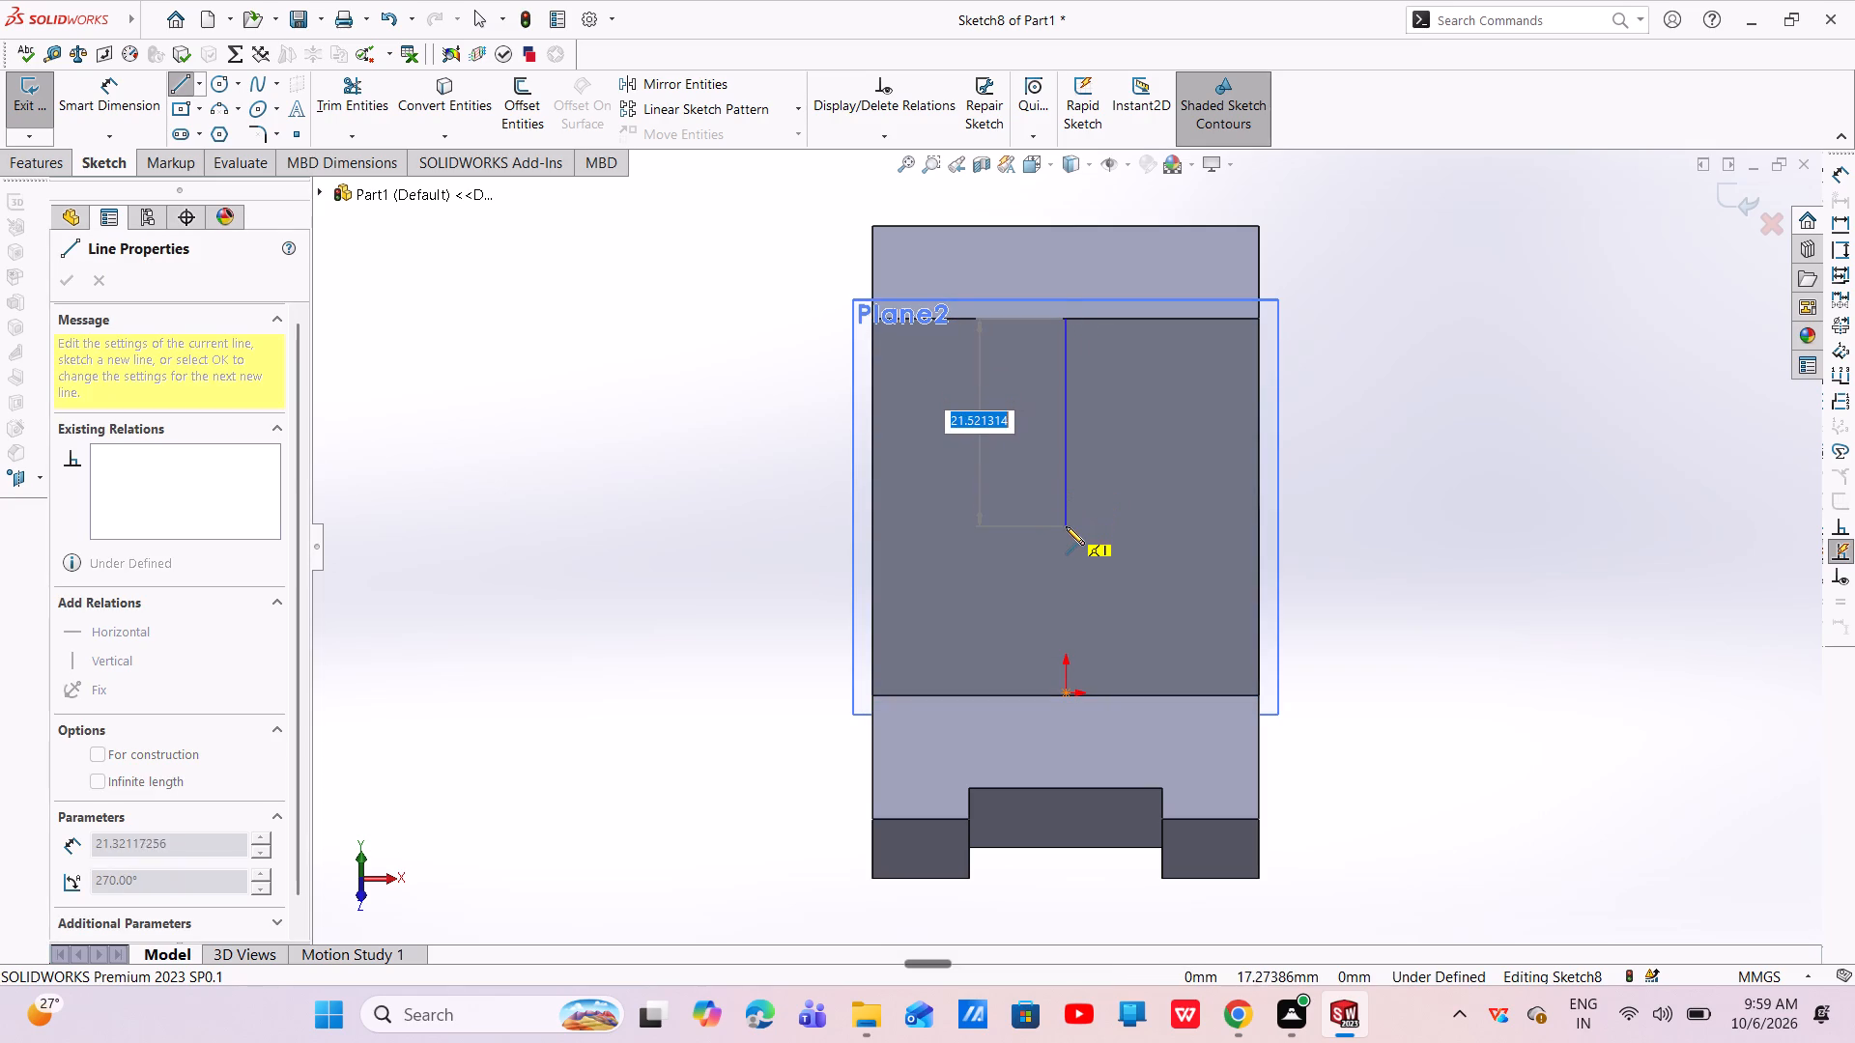
{"action": "left_click", "coordinate": [1066, 526]}
{"action": "key", "text": "Escape"}
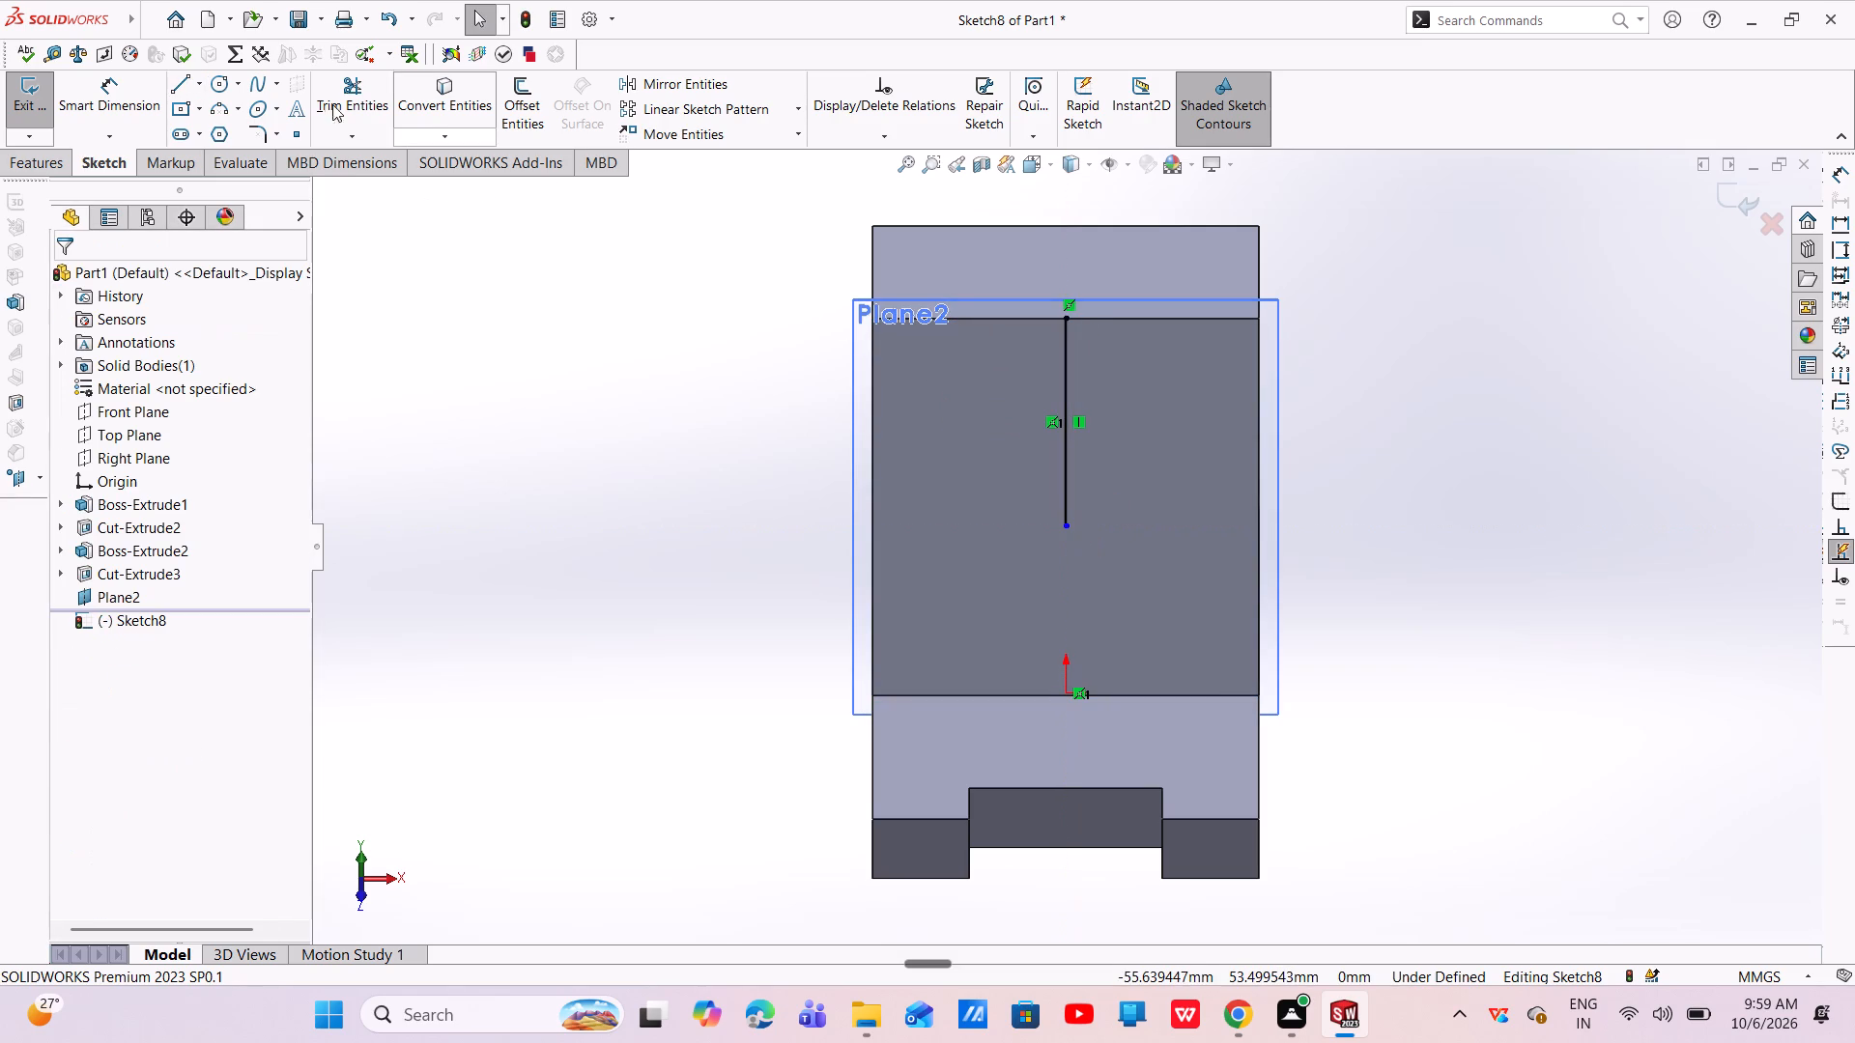
Dimension the vertical centre line's length to 12 mm.
{"action": "left_click", "coordinate": [158, 91]}
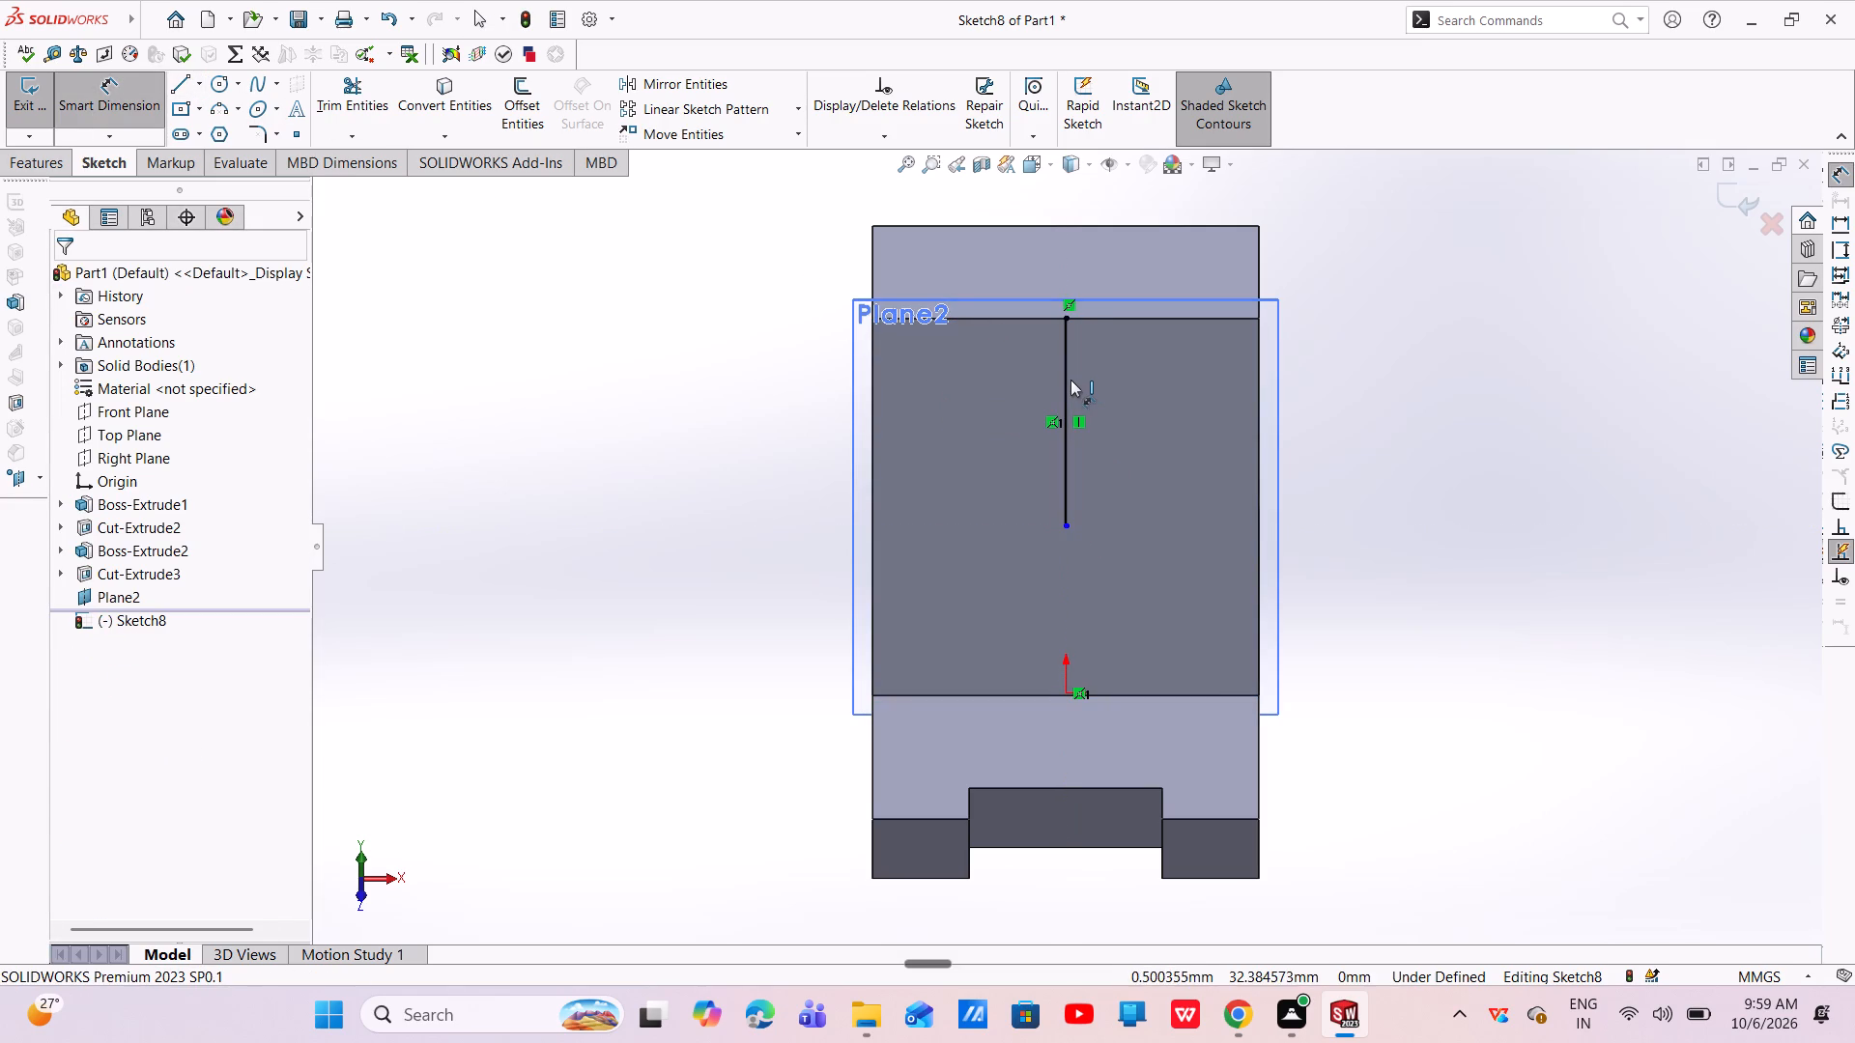
{"action": "left_click", "coordinate": [1068, 377]}
{"action": "left_click", "coordinate": [1650, 435]}
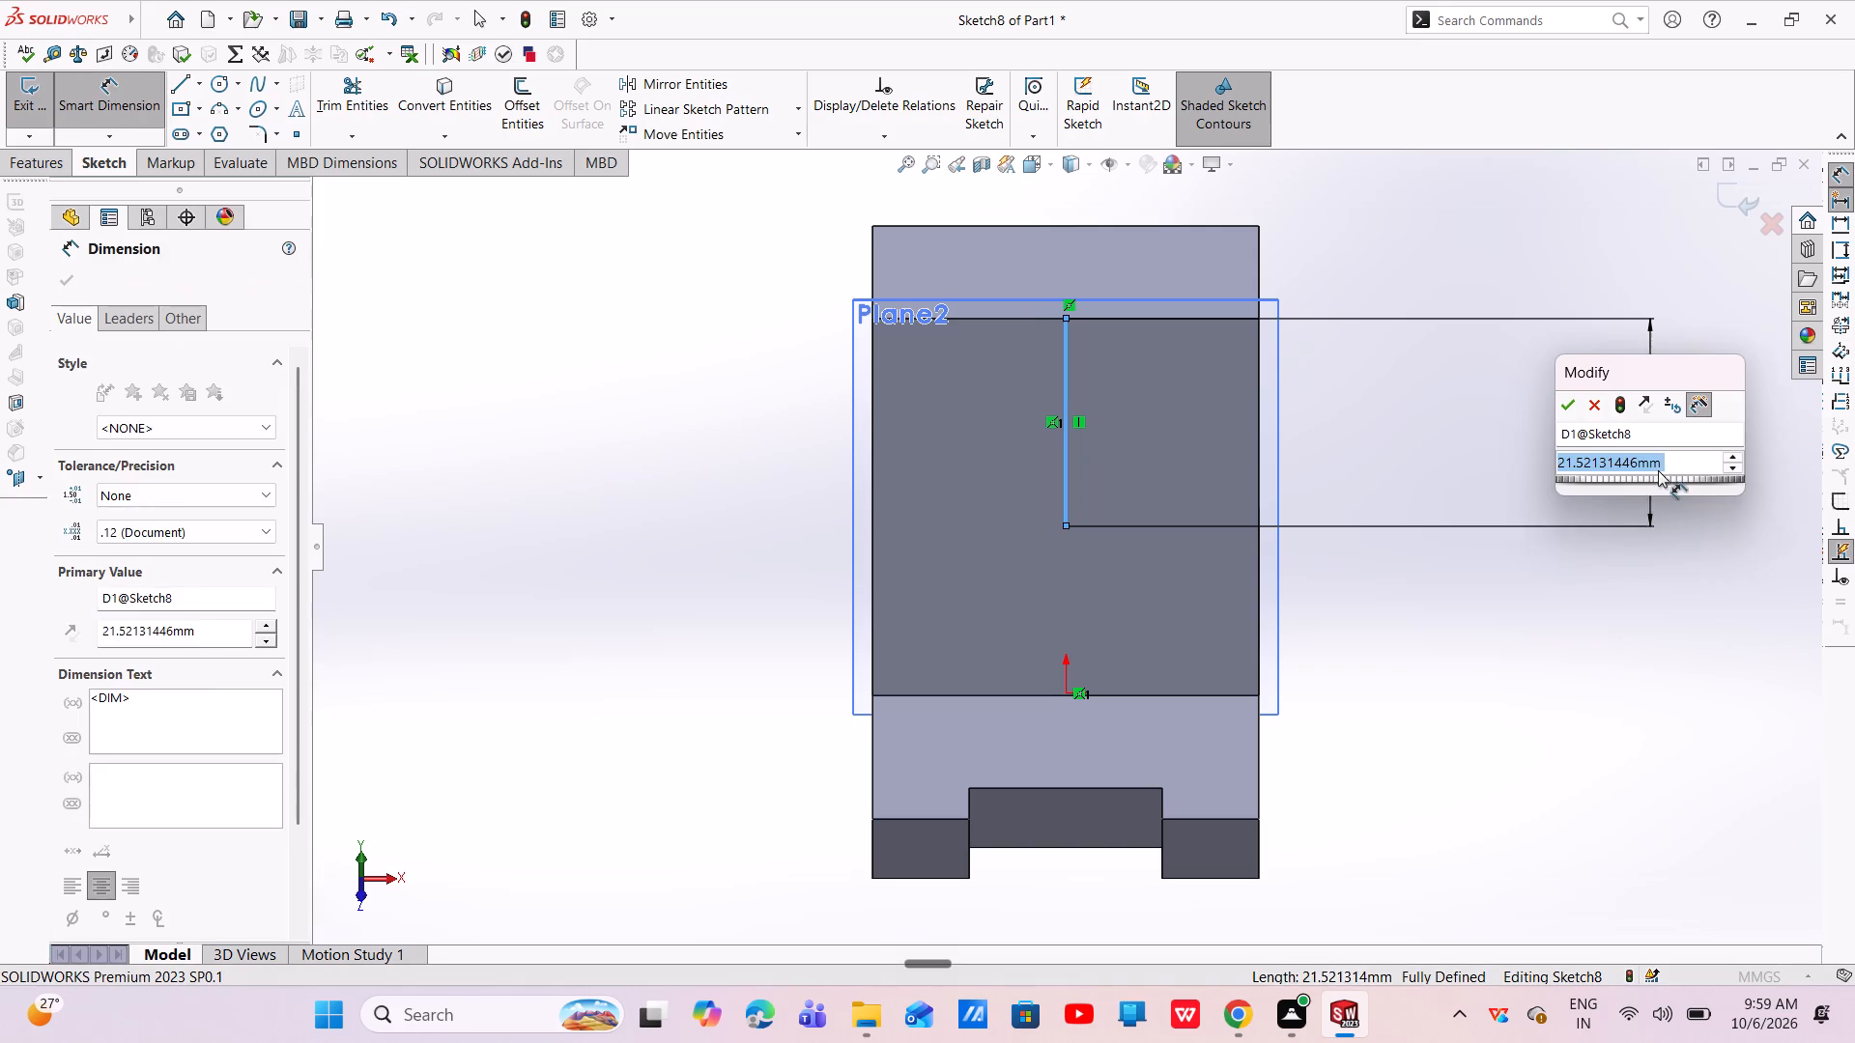
{"action": "key", "text": "BackSpace"}
{"action": "type", "text": "12"}
{"action": "key", "text": "Return"}
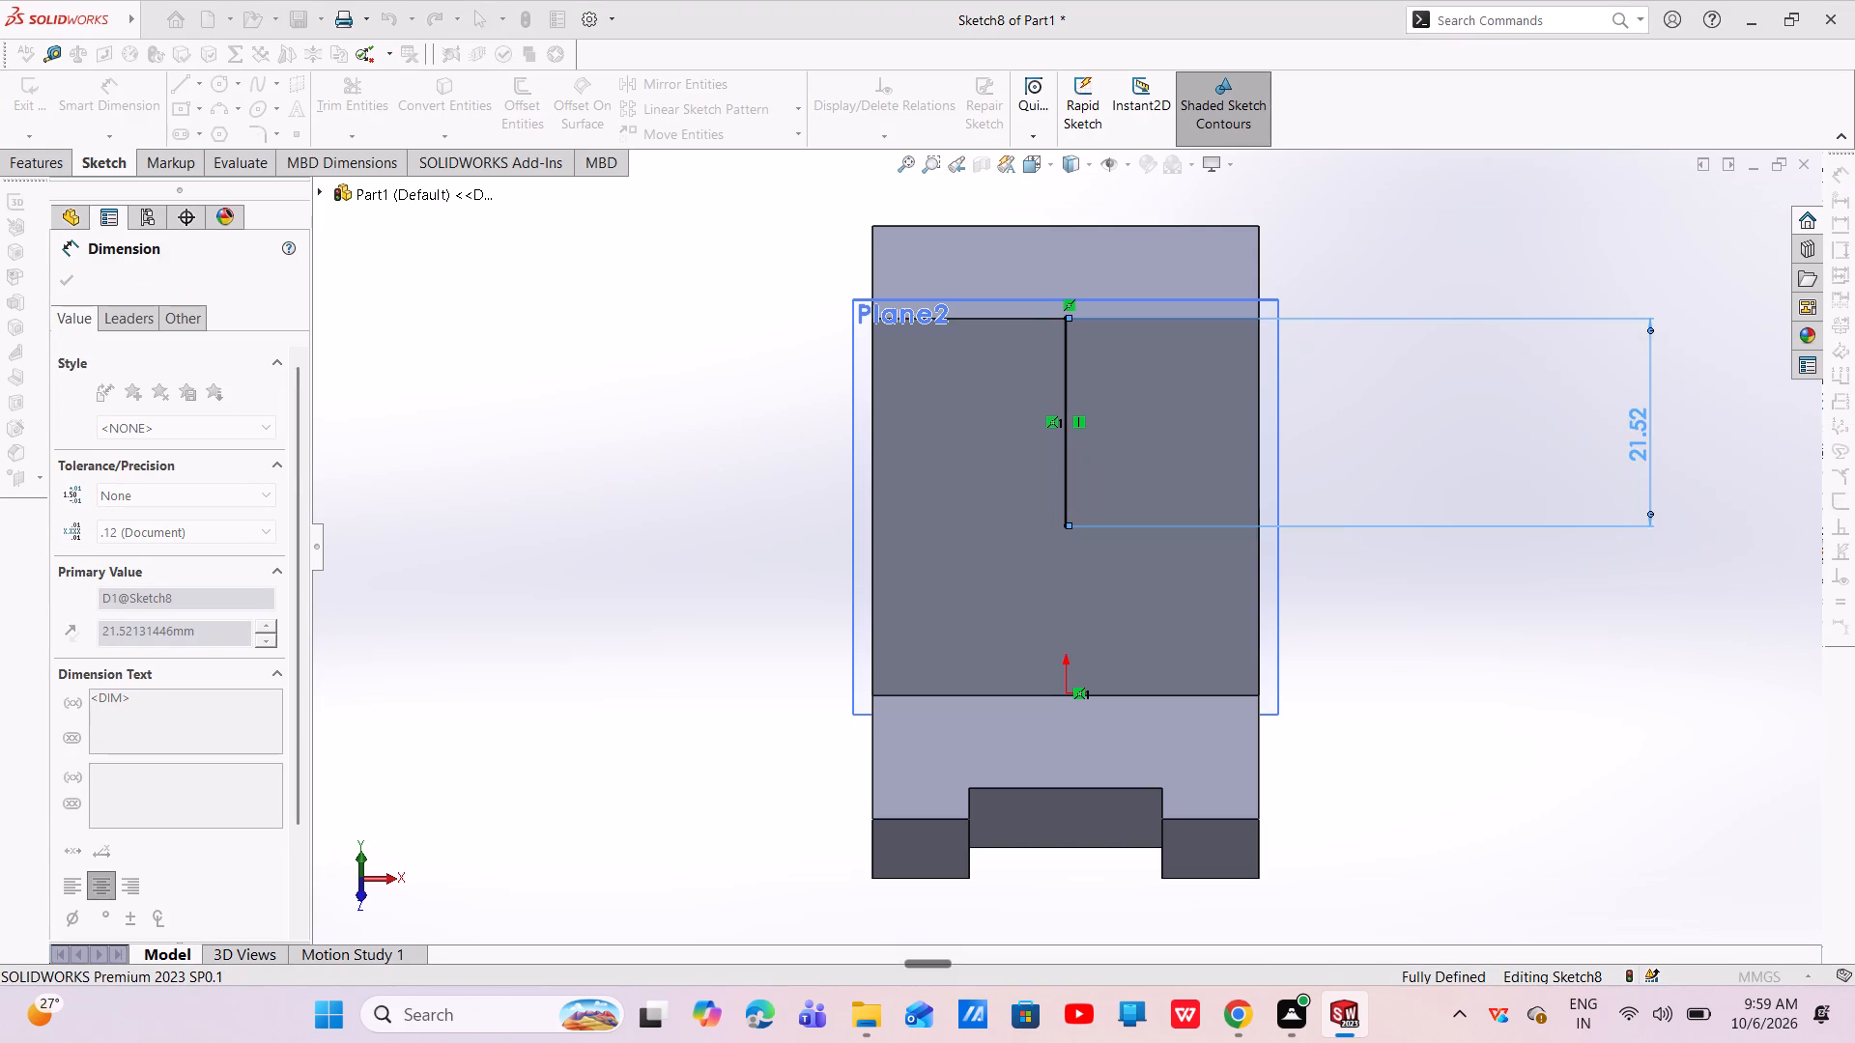
{"action": "key", "text": "Escape"}
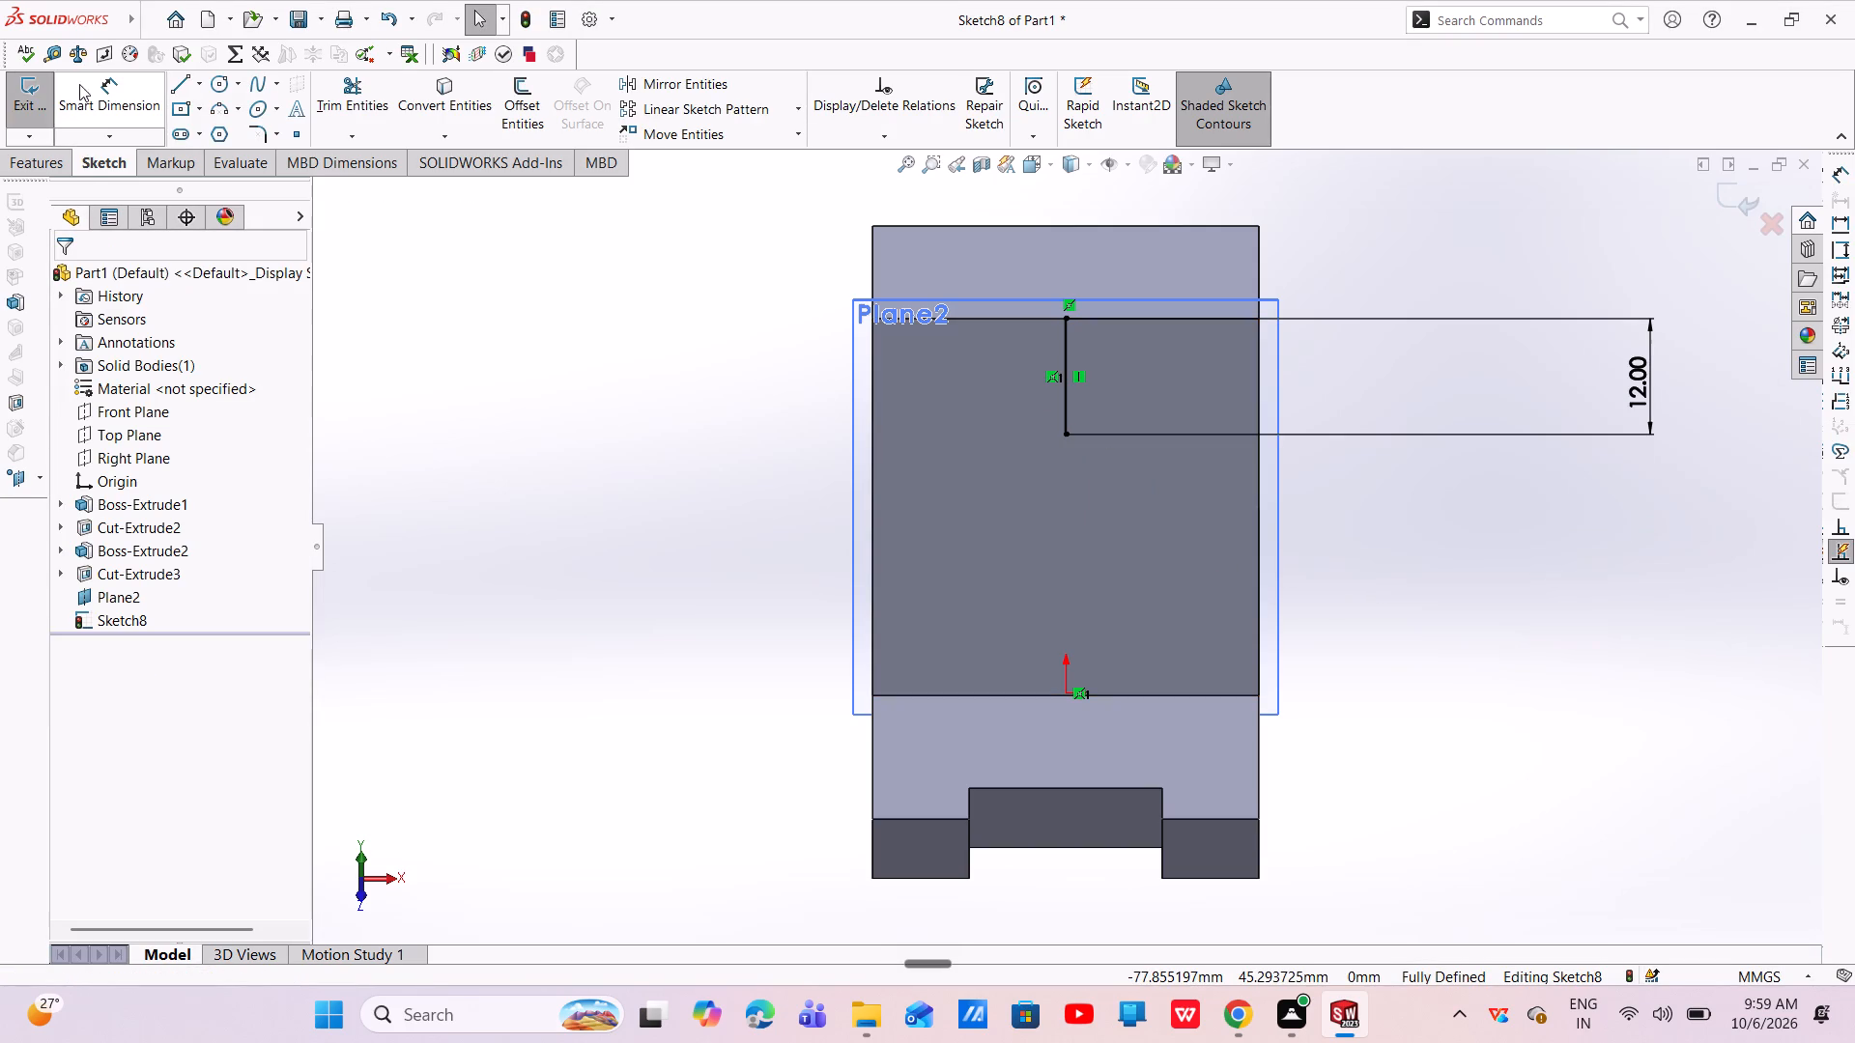
Offset the 12 mm centre line by 5 mm to its left side, with dimensions added.
{"action": "left_click", "coordinate": [510, 94]}
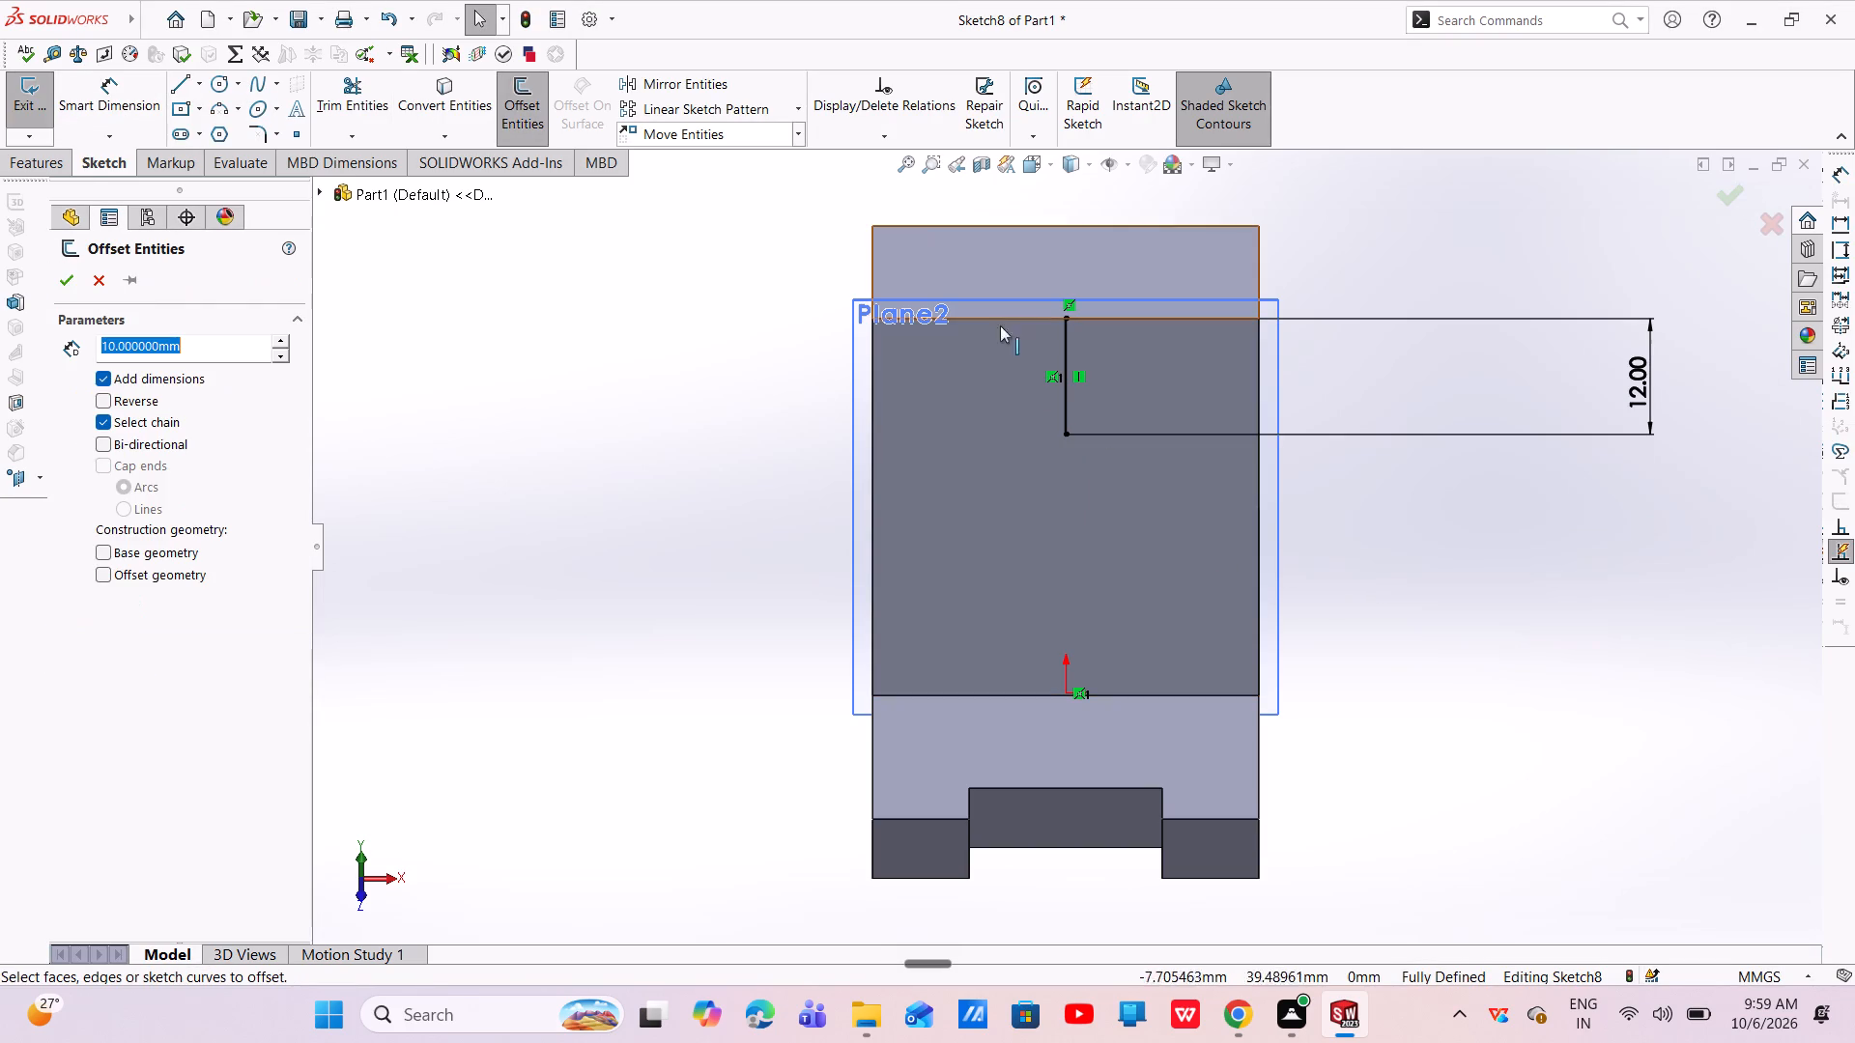
{"action": "left_click", "coordinate": [1063, 352]}
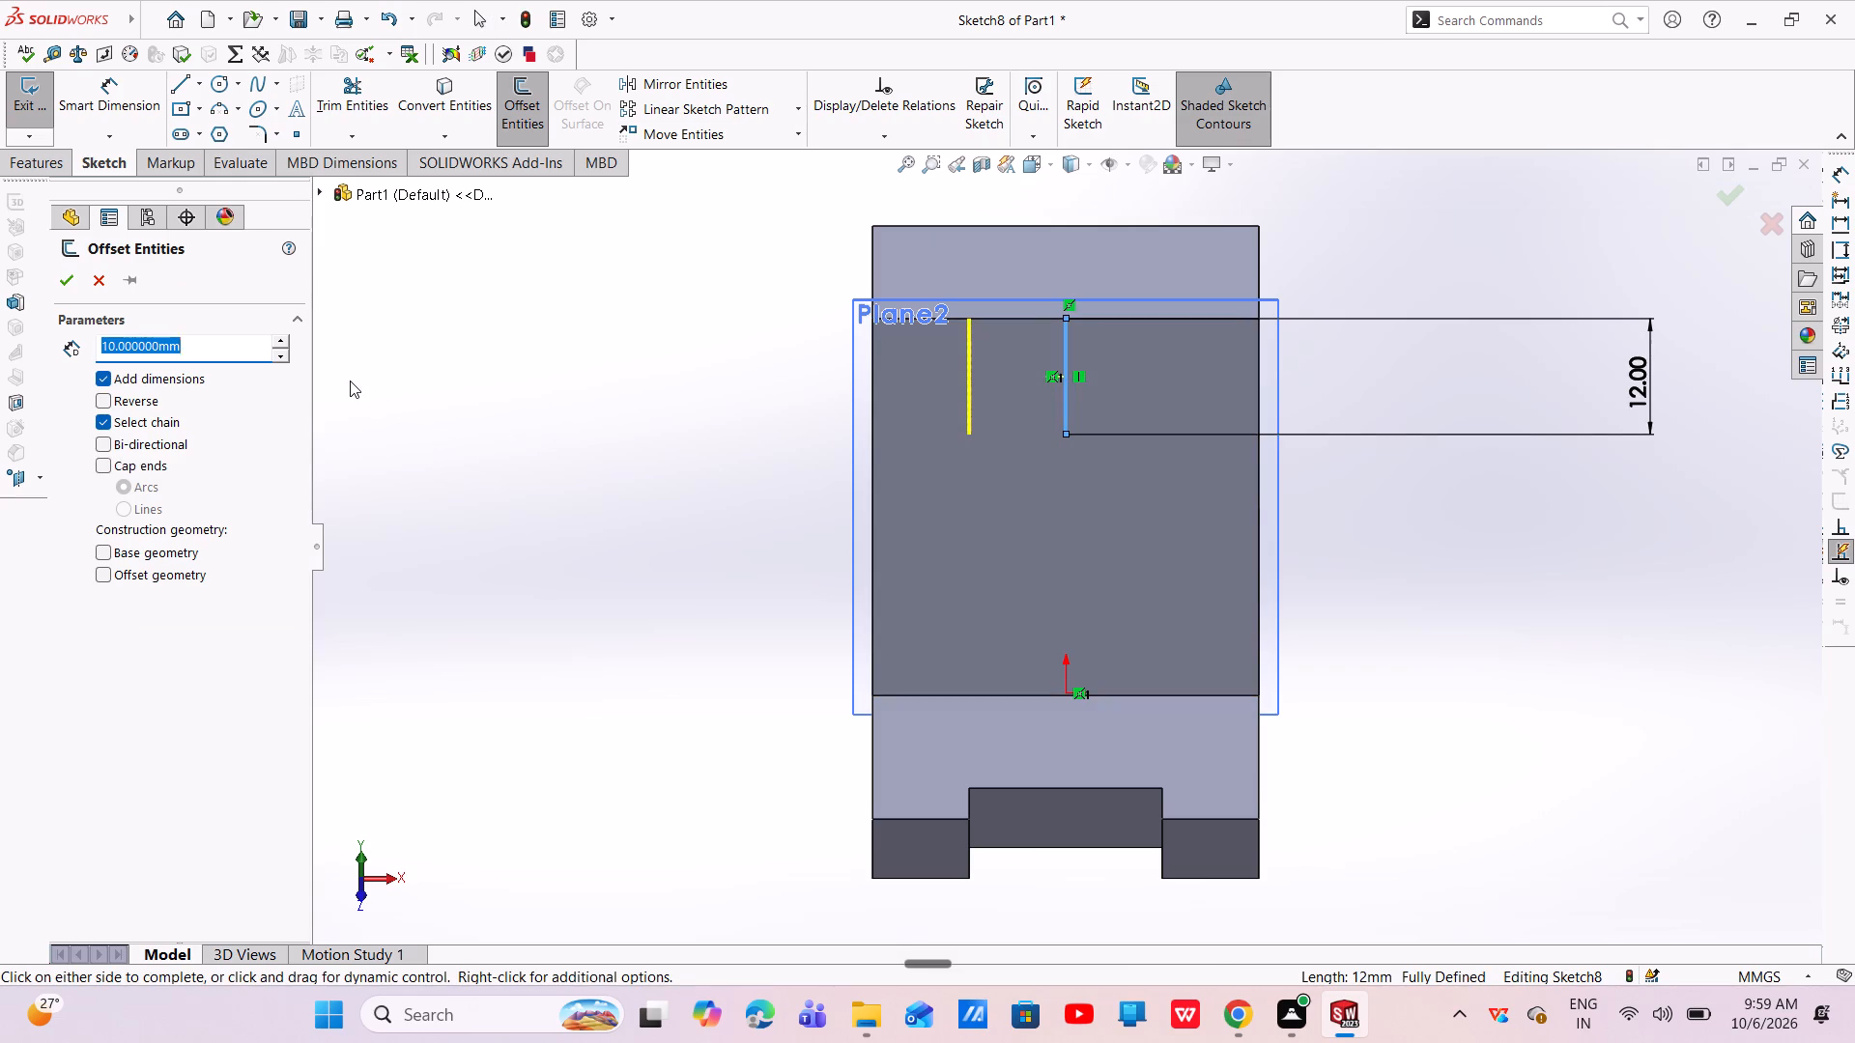
{"action": "key", "text": "BackSpace"}
{"action": "key", "text": "2"}
{"action": "key", "text": "BackSpace"}
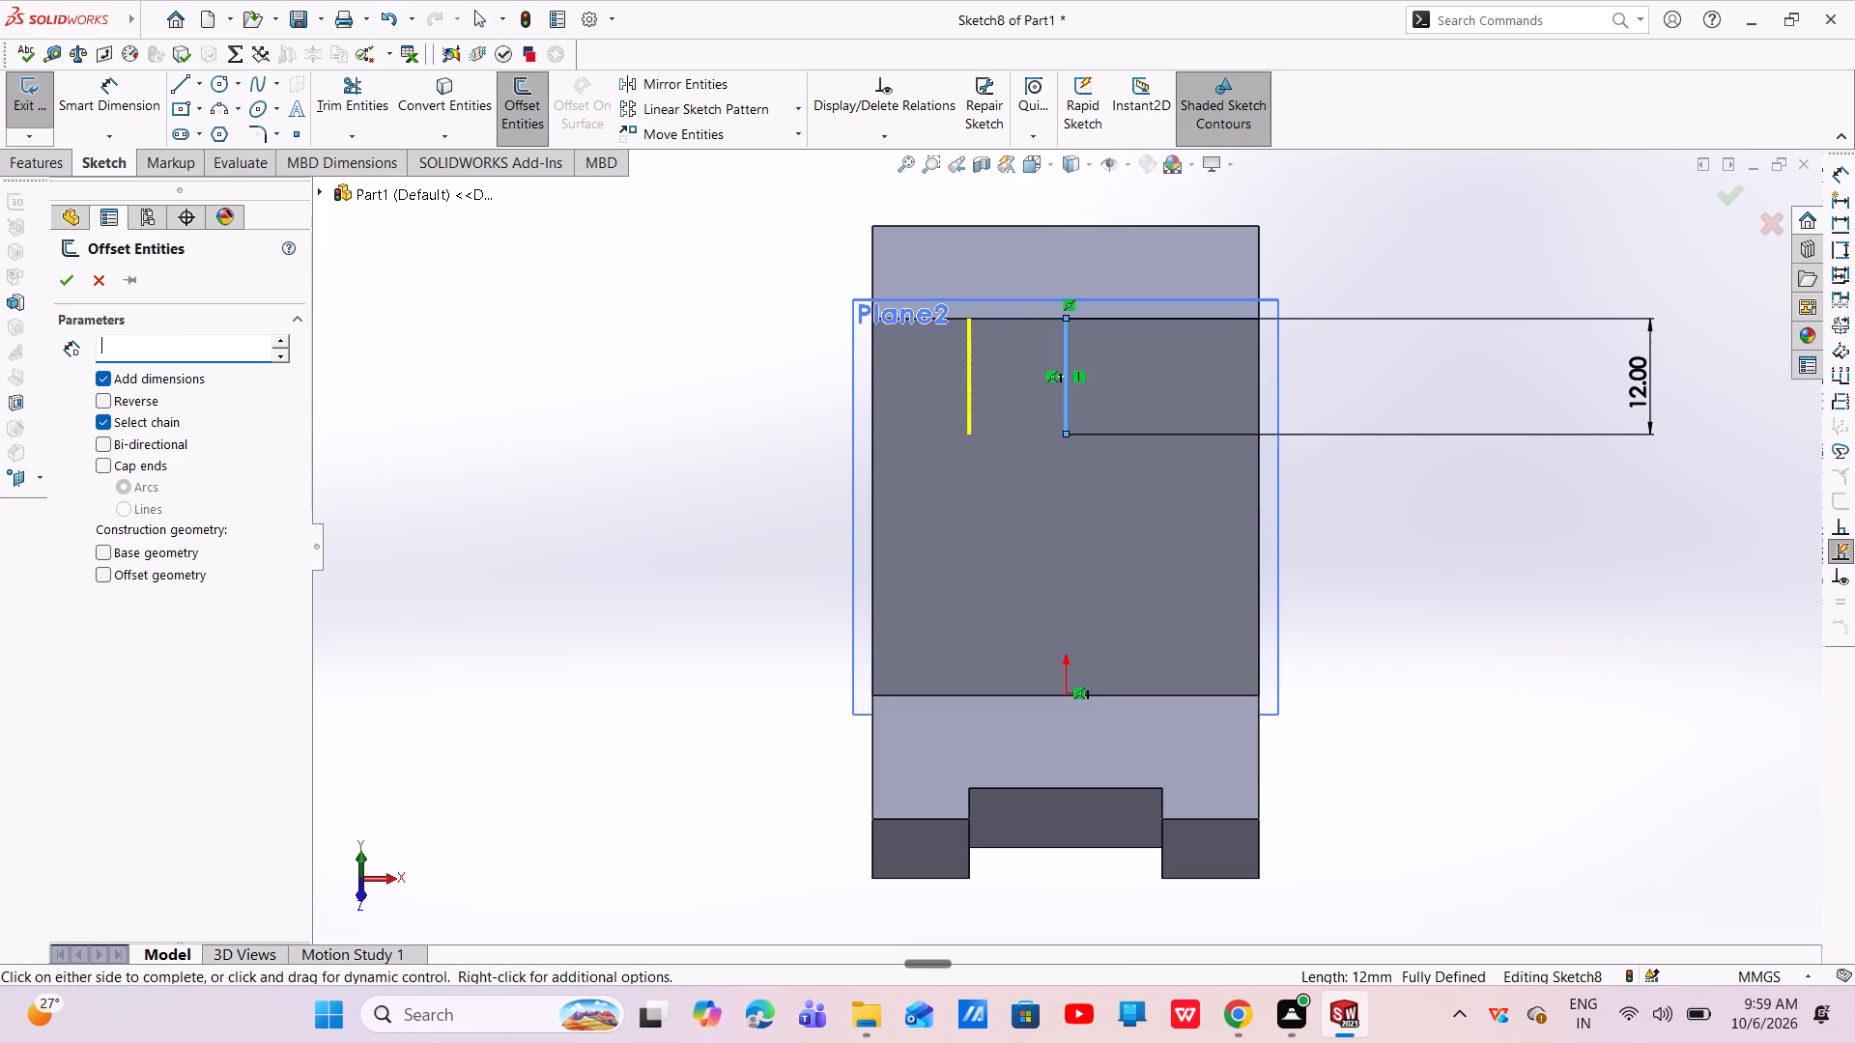
{"action": "key", "text": "5"}
{"action": "key", "text": "Return"}
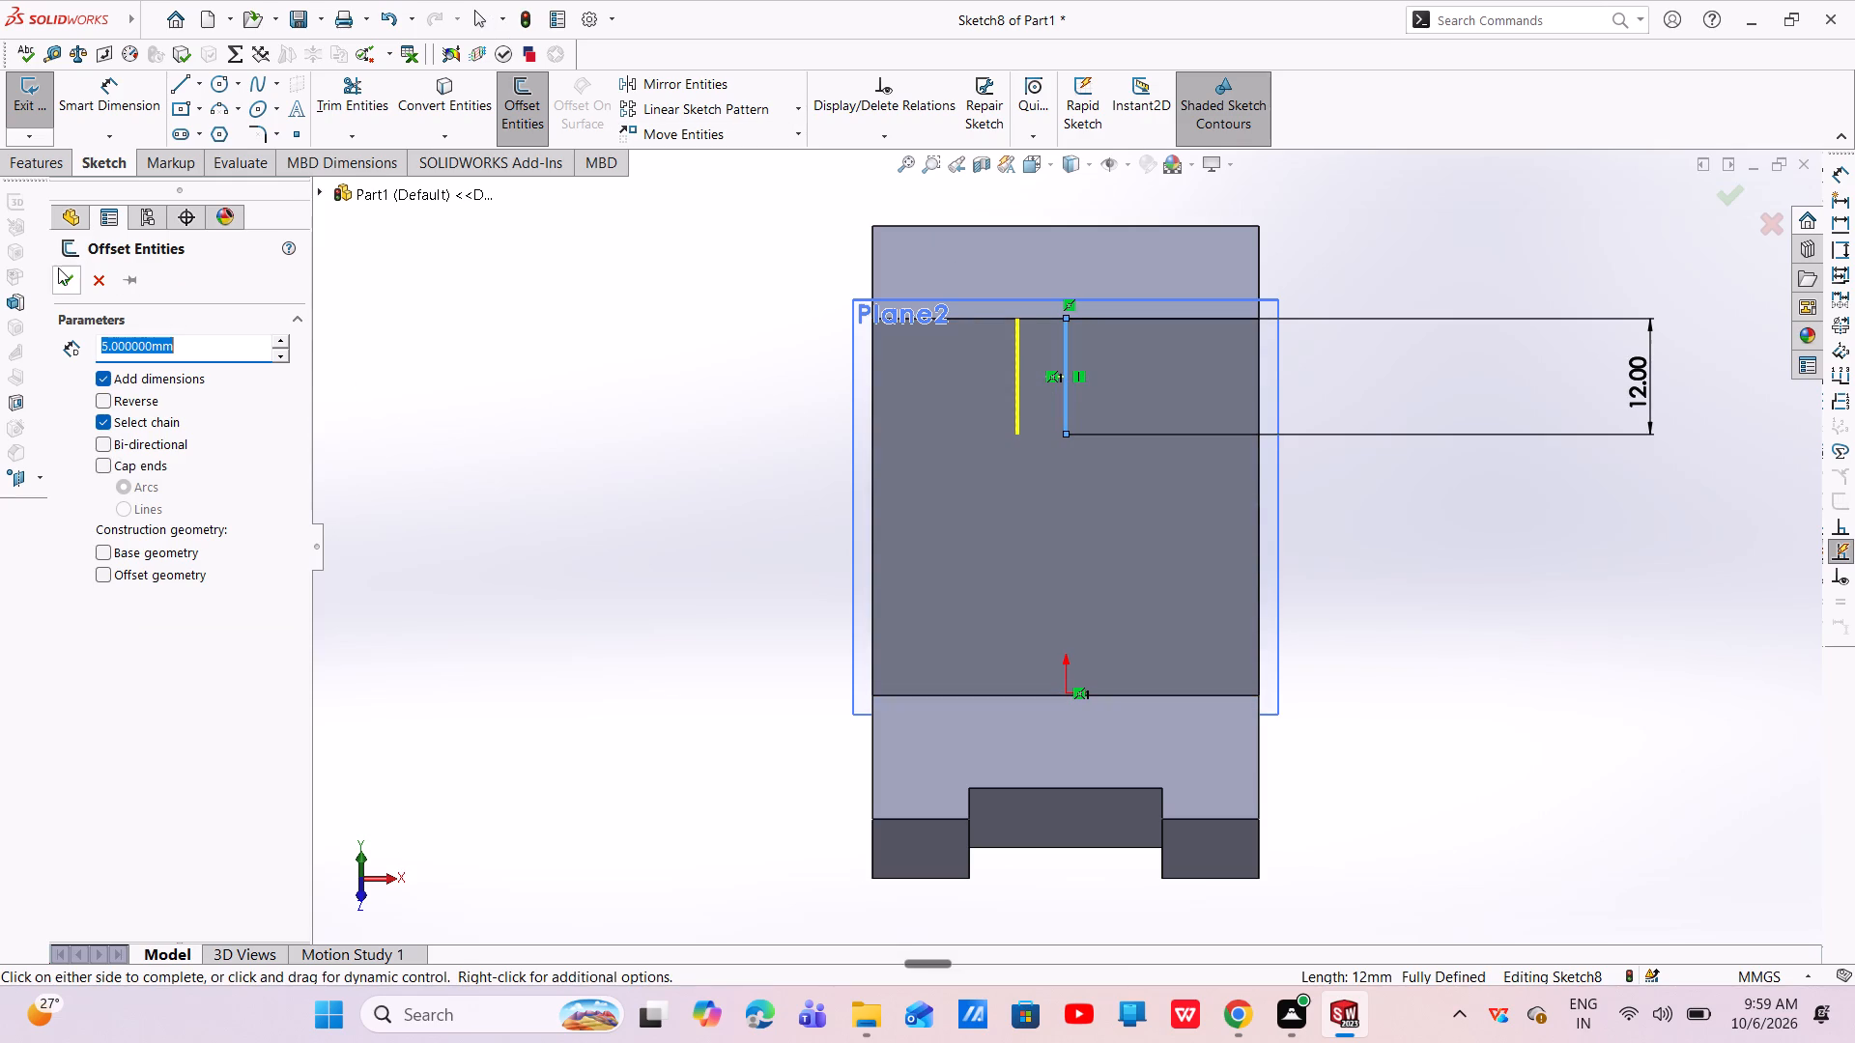
{"action": "left_click", "coordinate": [65, 281]}
Offset the same centre line by 5 mm in the reverse direction to place a matching line on its right side.
{"action": "left_click", "coordinate": [499, 99]}
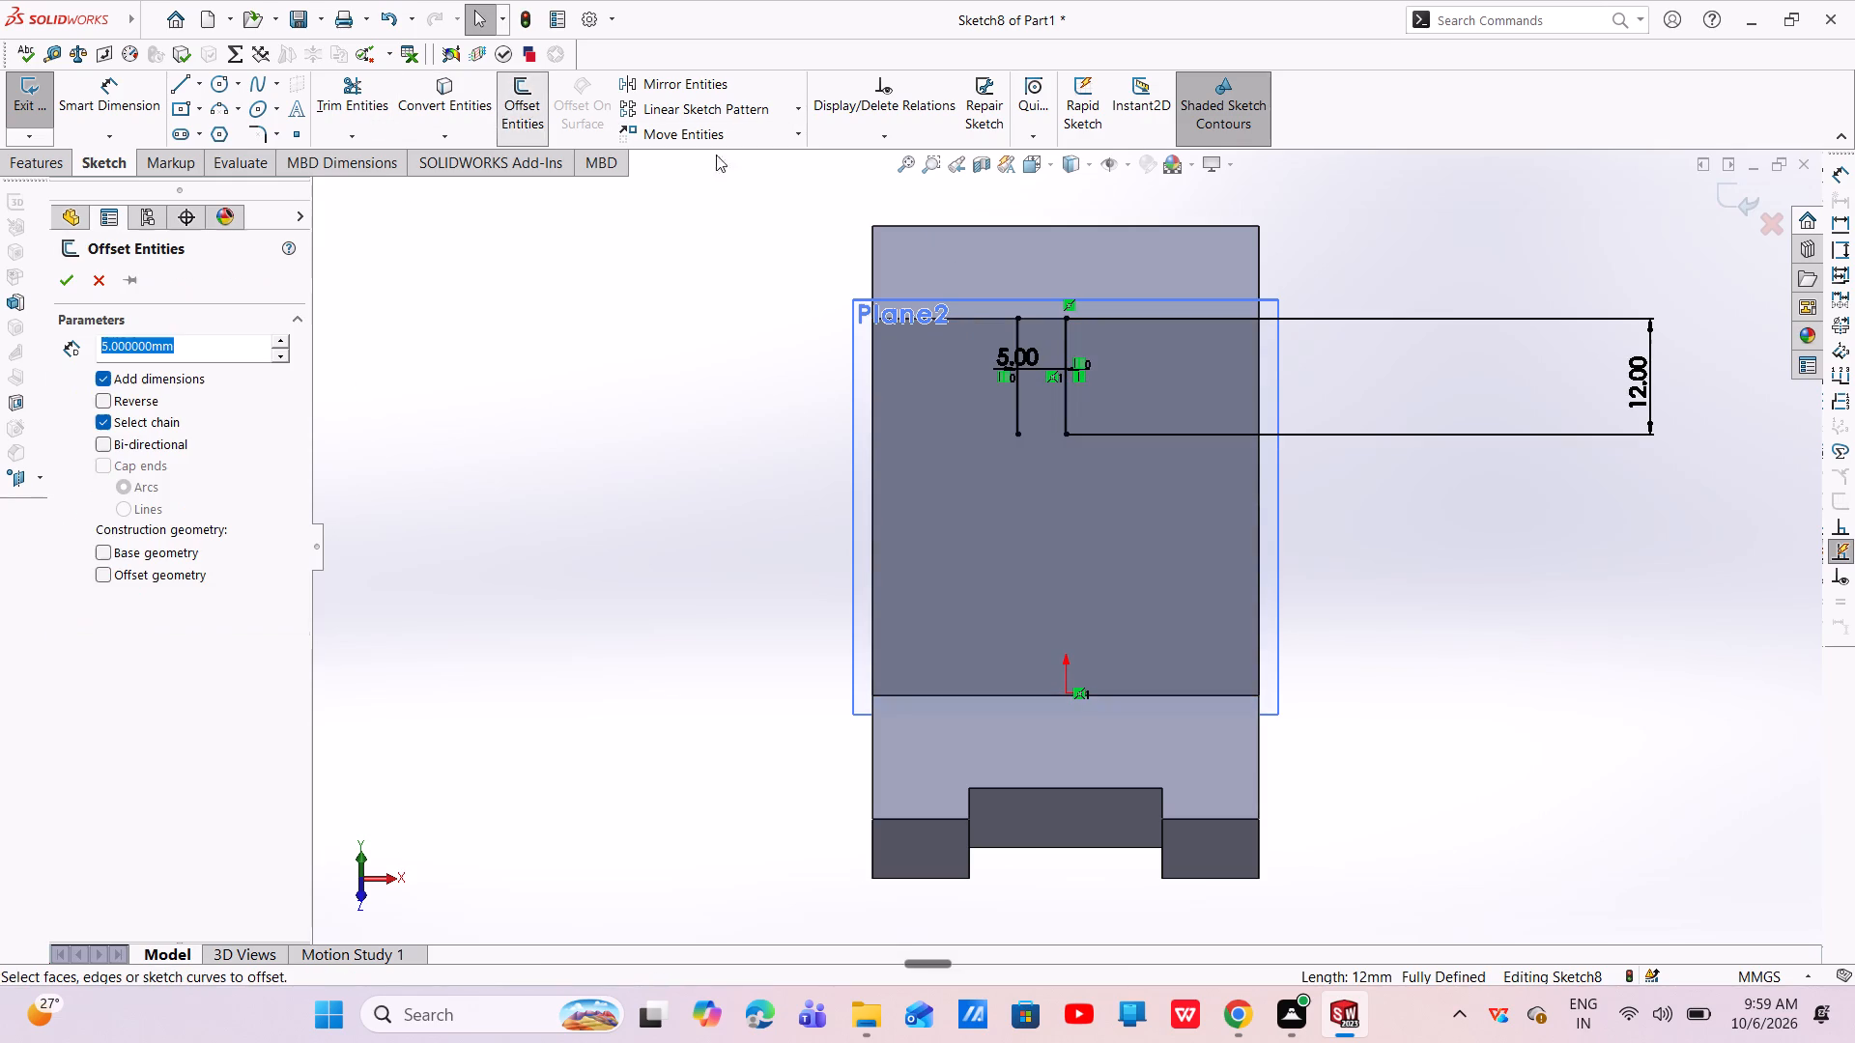
{"action": "left_click", "coordinate": [1066, 338]}
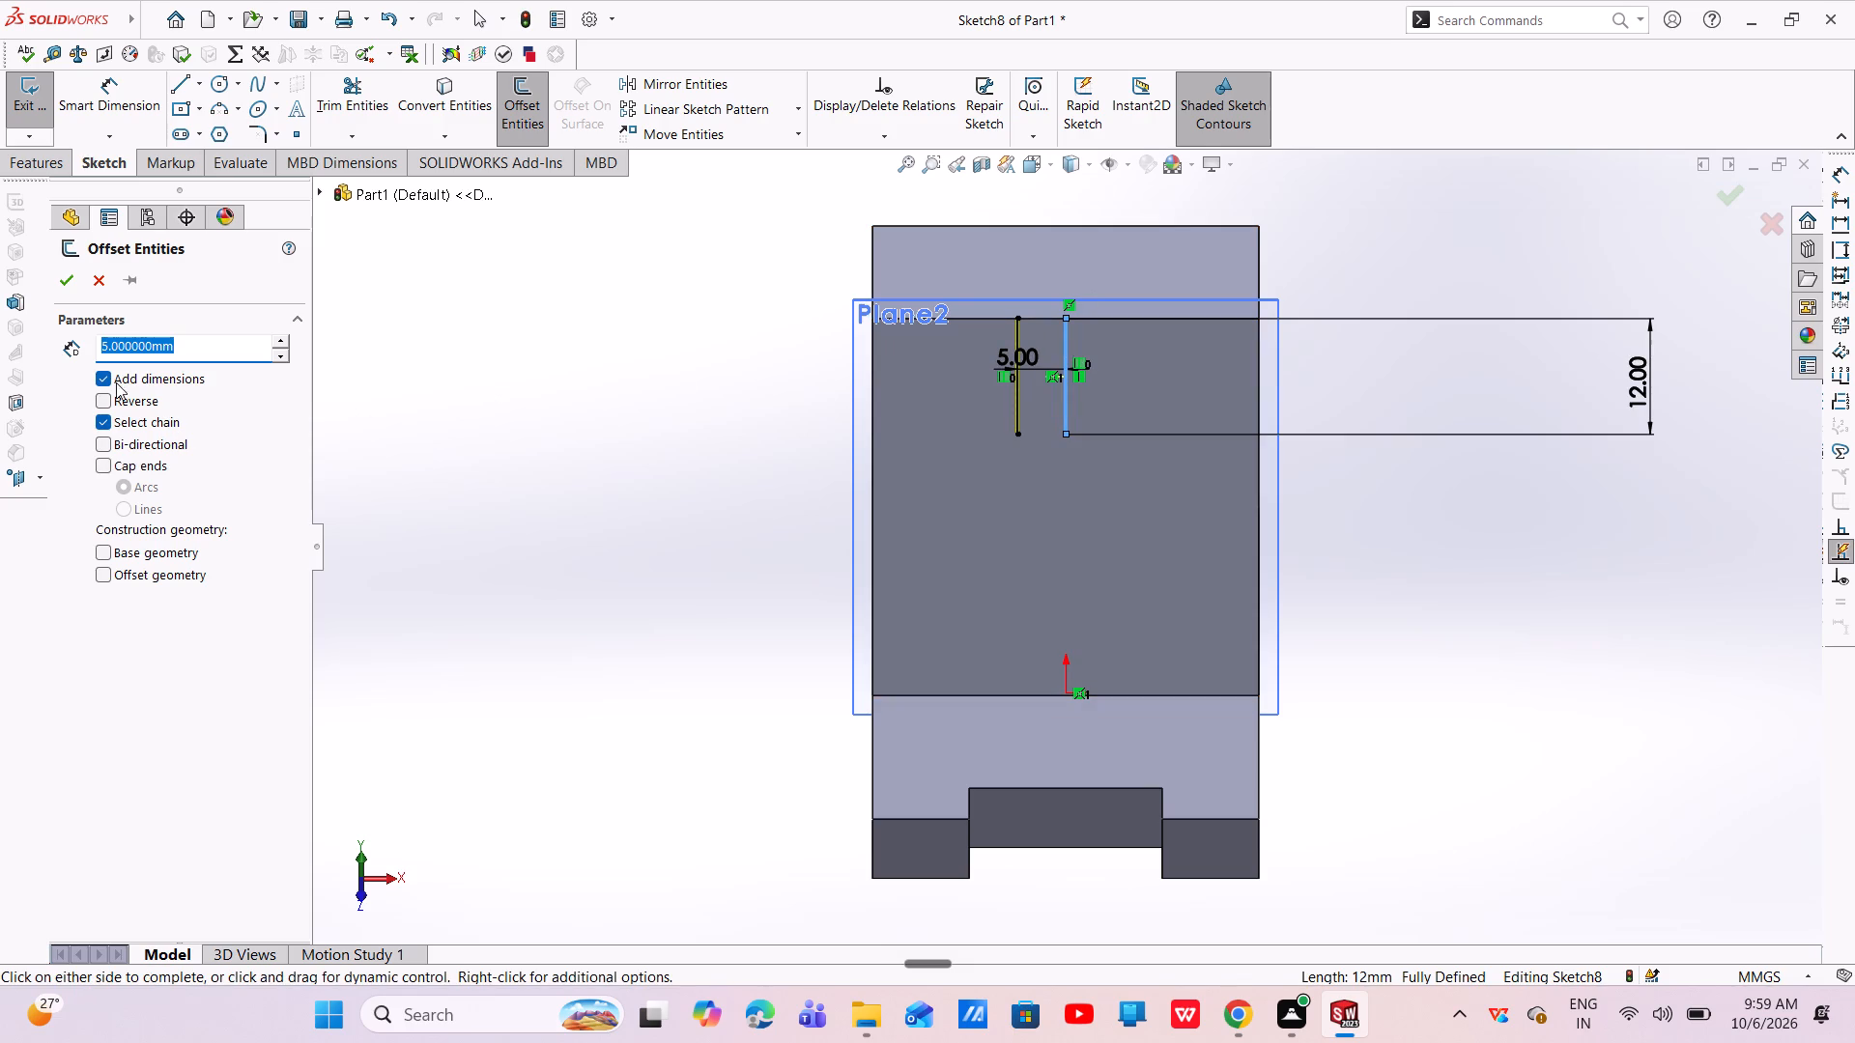
{"action": "left_click", "coordinate": [104, 393]}
{"action": "left_click", "coordinate": [63, 274]}
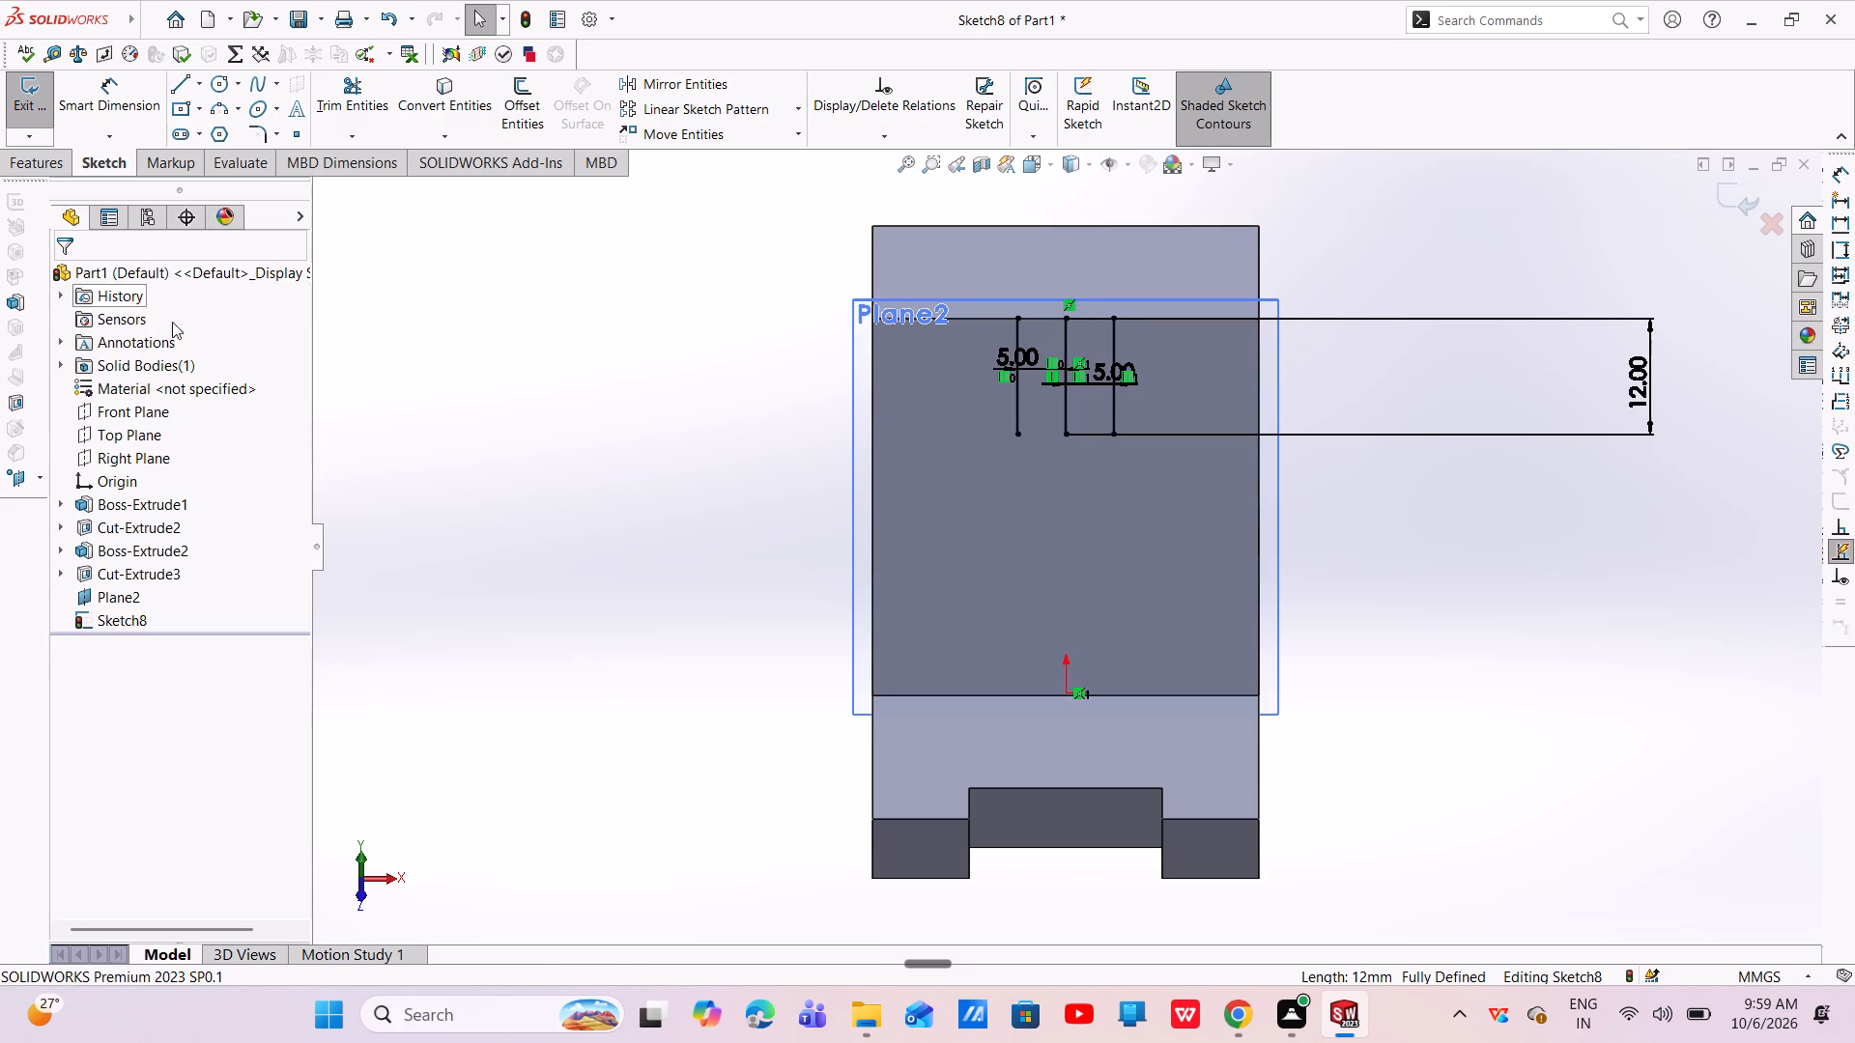
{"action": "key", "text": "Escape"}
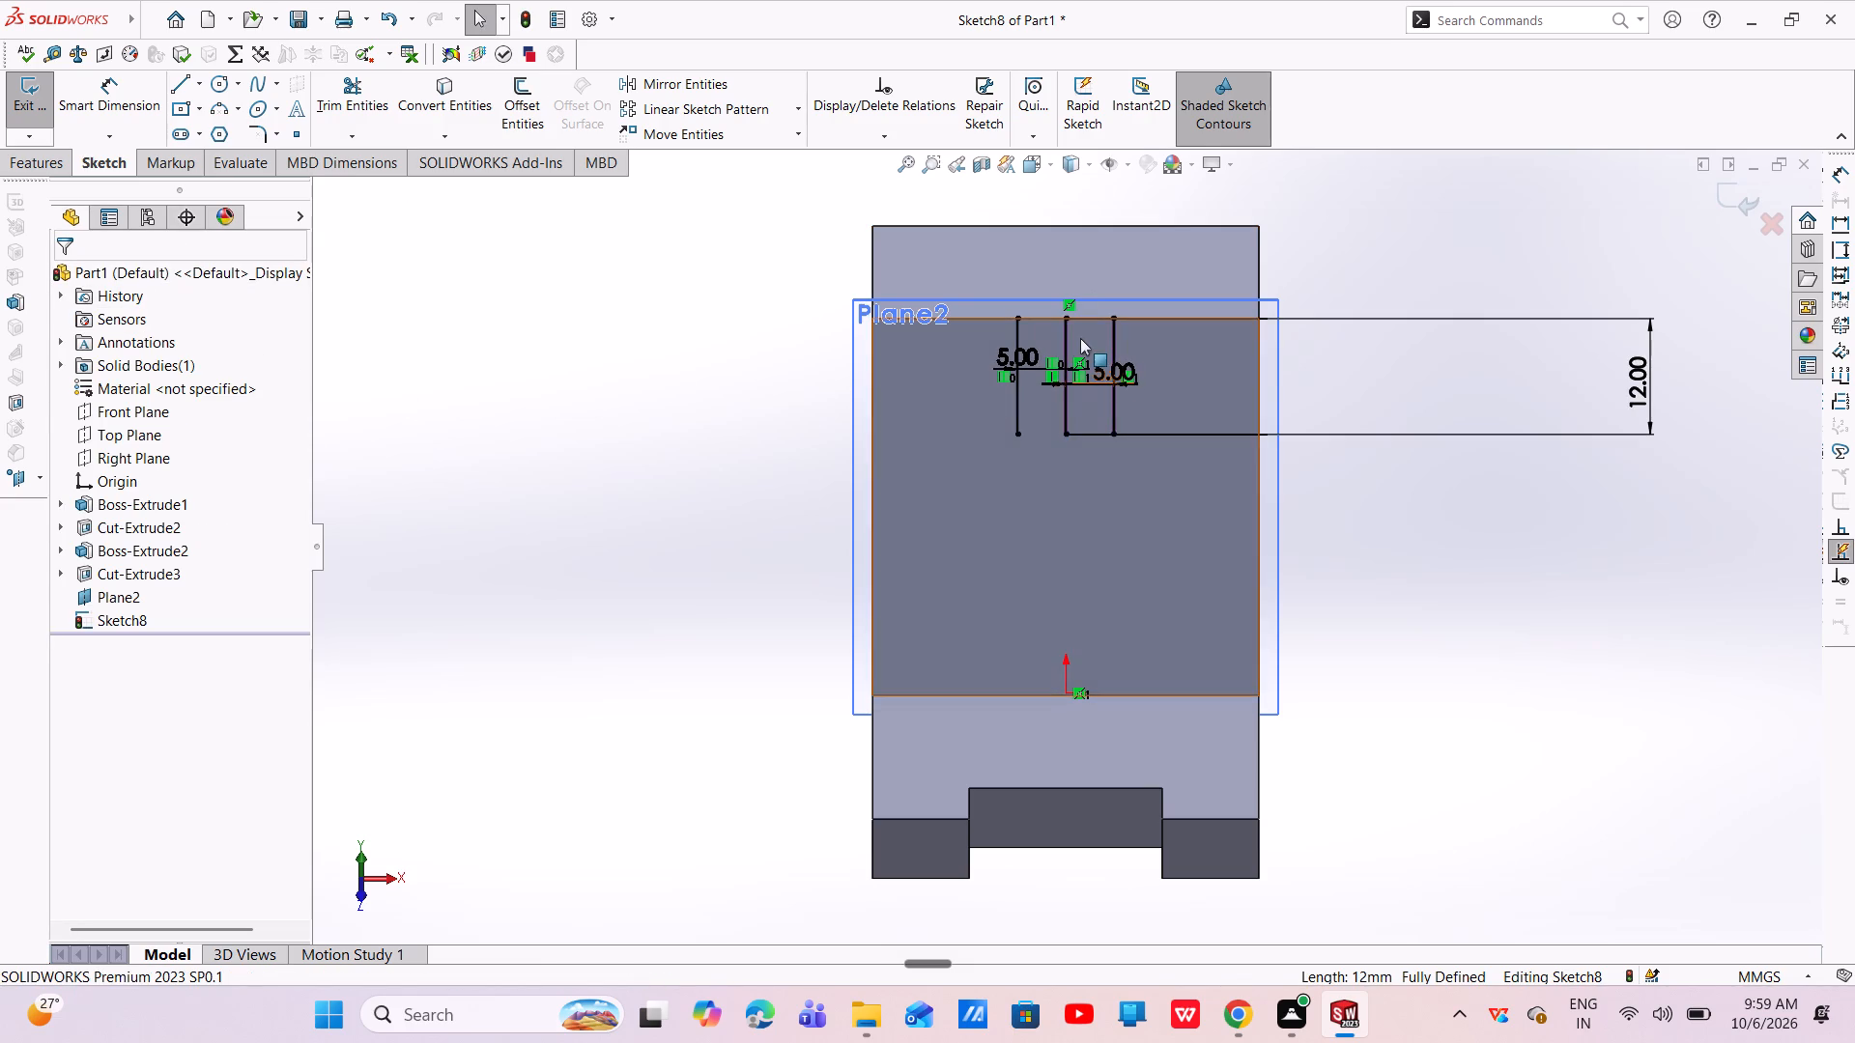
Delete the middle vertical line from the sketch, keeping the two offset lines.
{"action": "left_click", "coordinate": [1065, 331]}
{"action": "right_click", "coordinate": [1065, 331]}
{"action": "left_click", "coordinate": [1134, 588]}
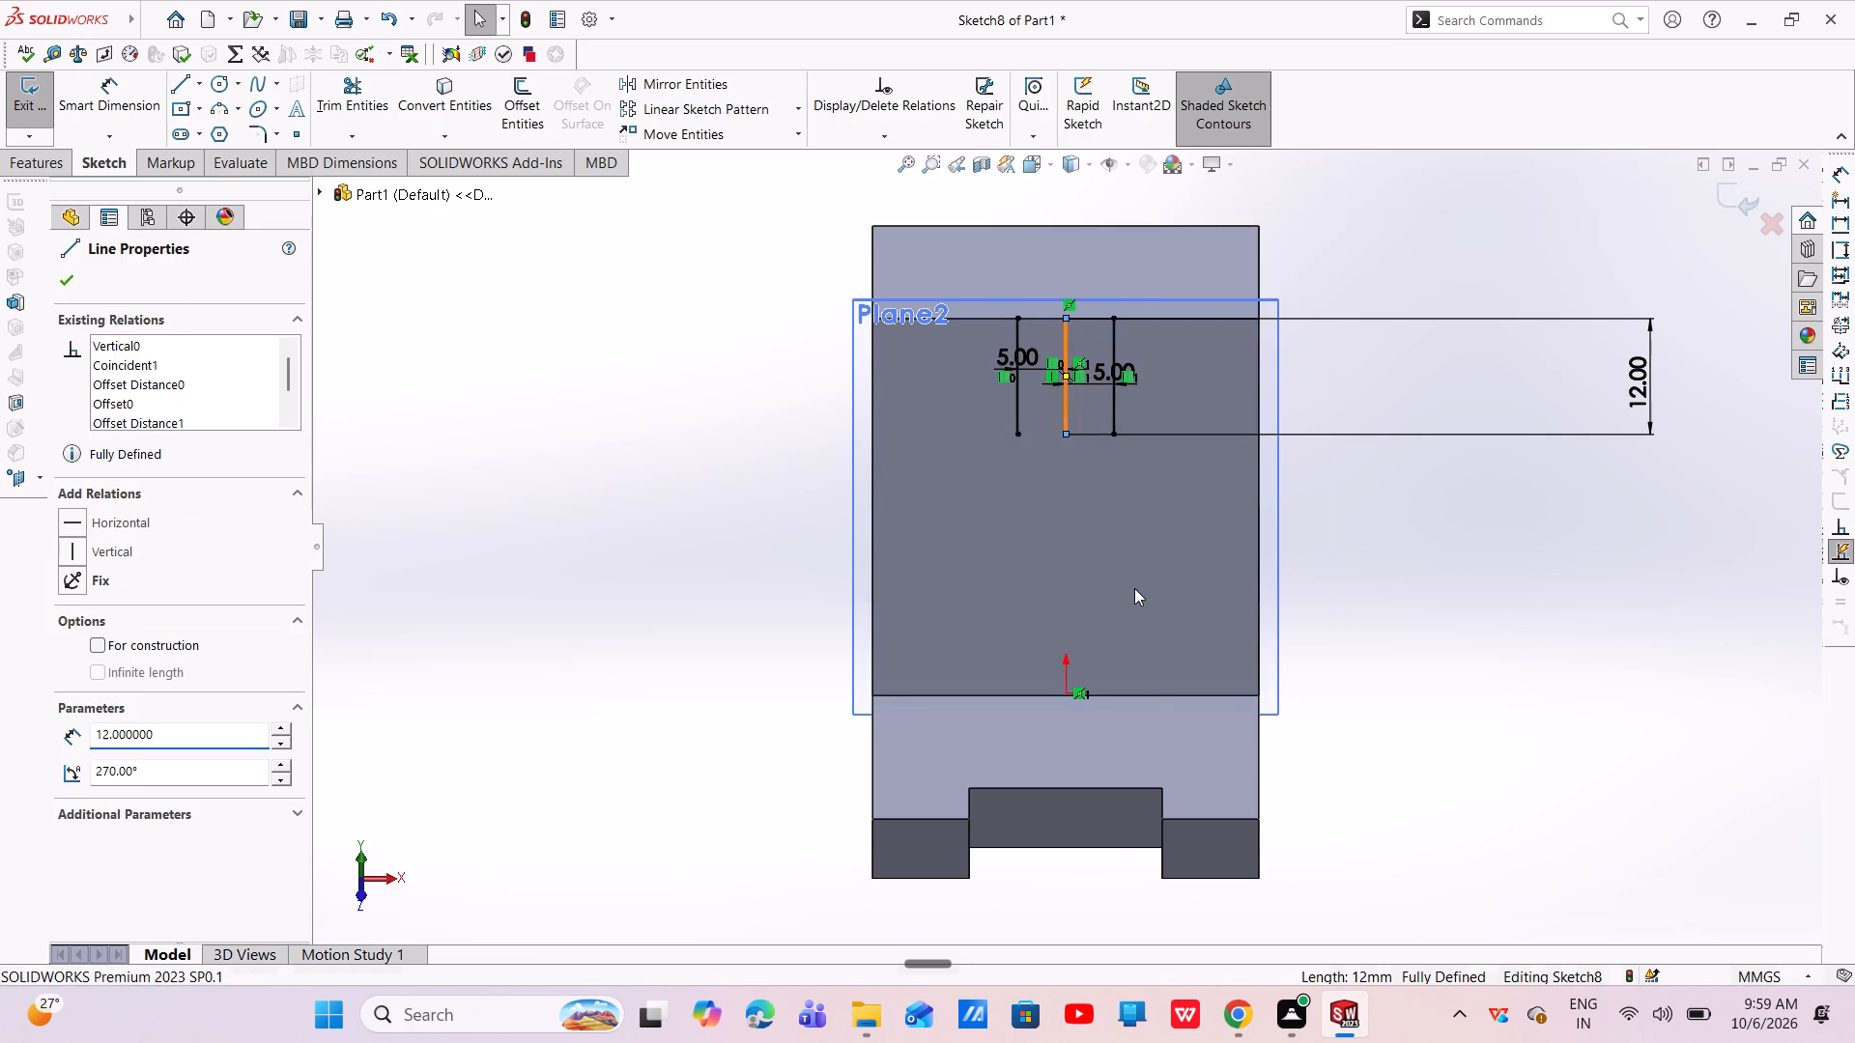
{"action": "left_click", "coordinate": [810, 501]}
{"action": "key", "text": "Escape"}
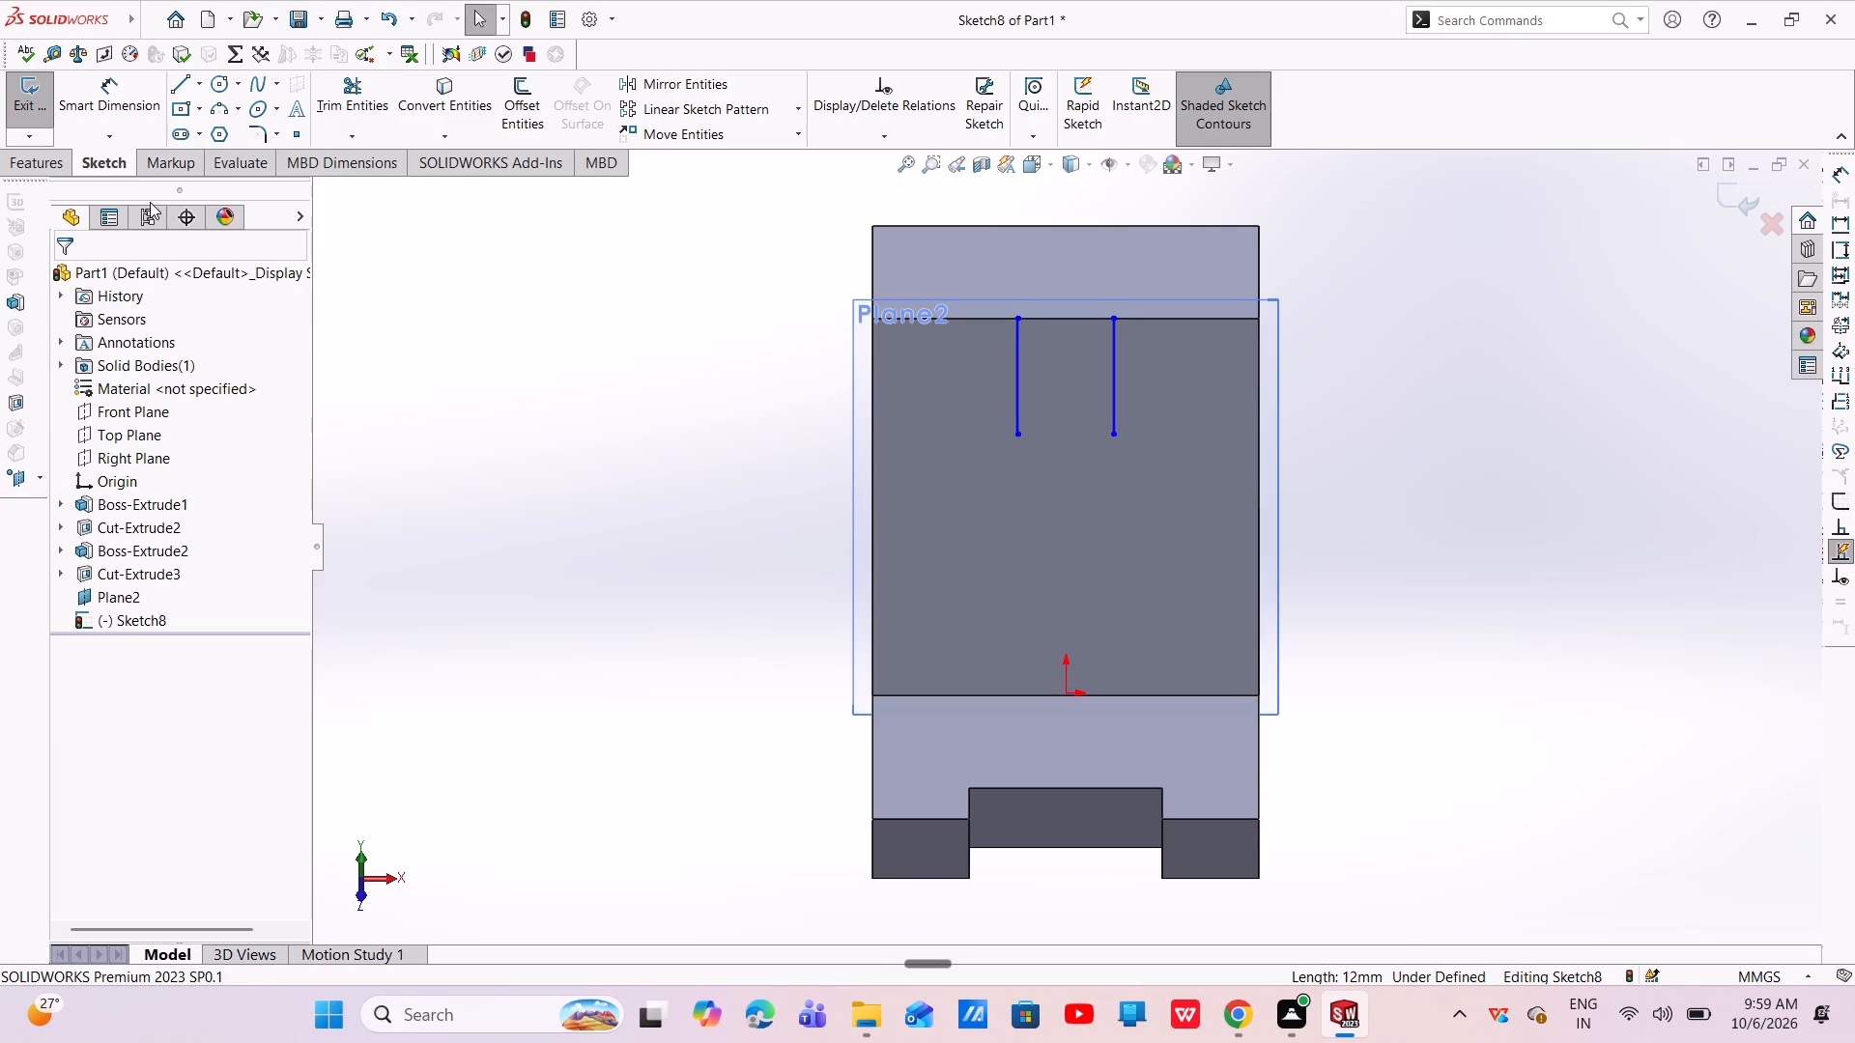
Connect the lower ends of the two vertical lines with a stepped outline about 25 mm wide, forming an inverted-T slot profile.
{"action": "left_click", "coordinate": [169, 92]}
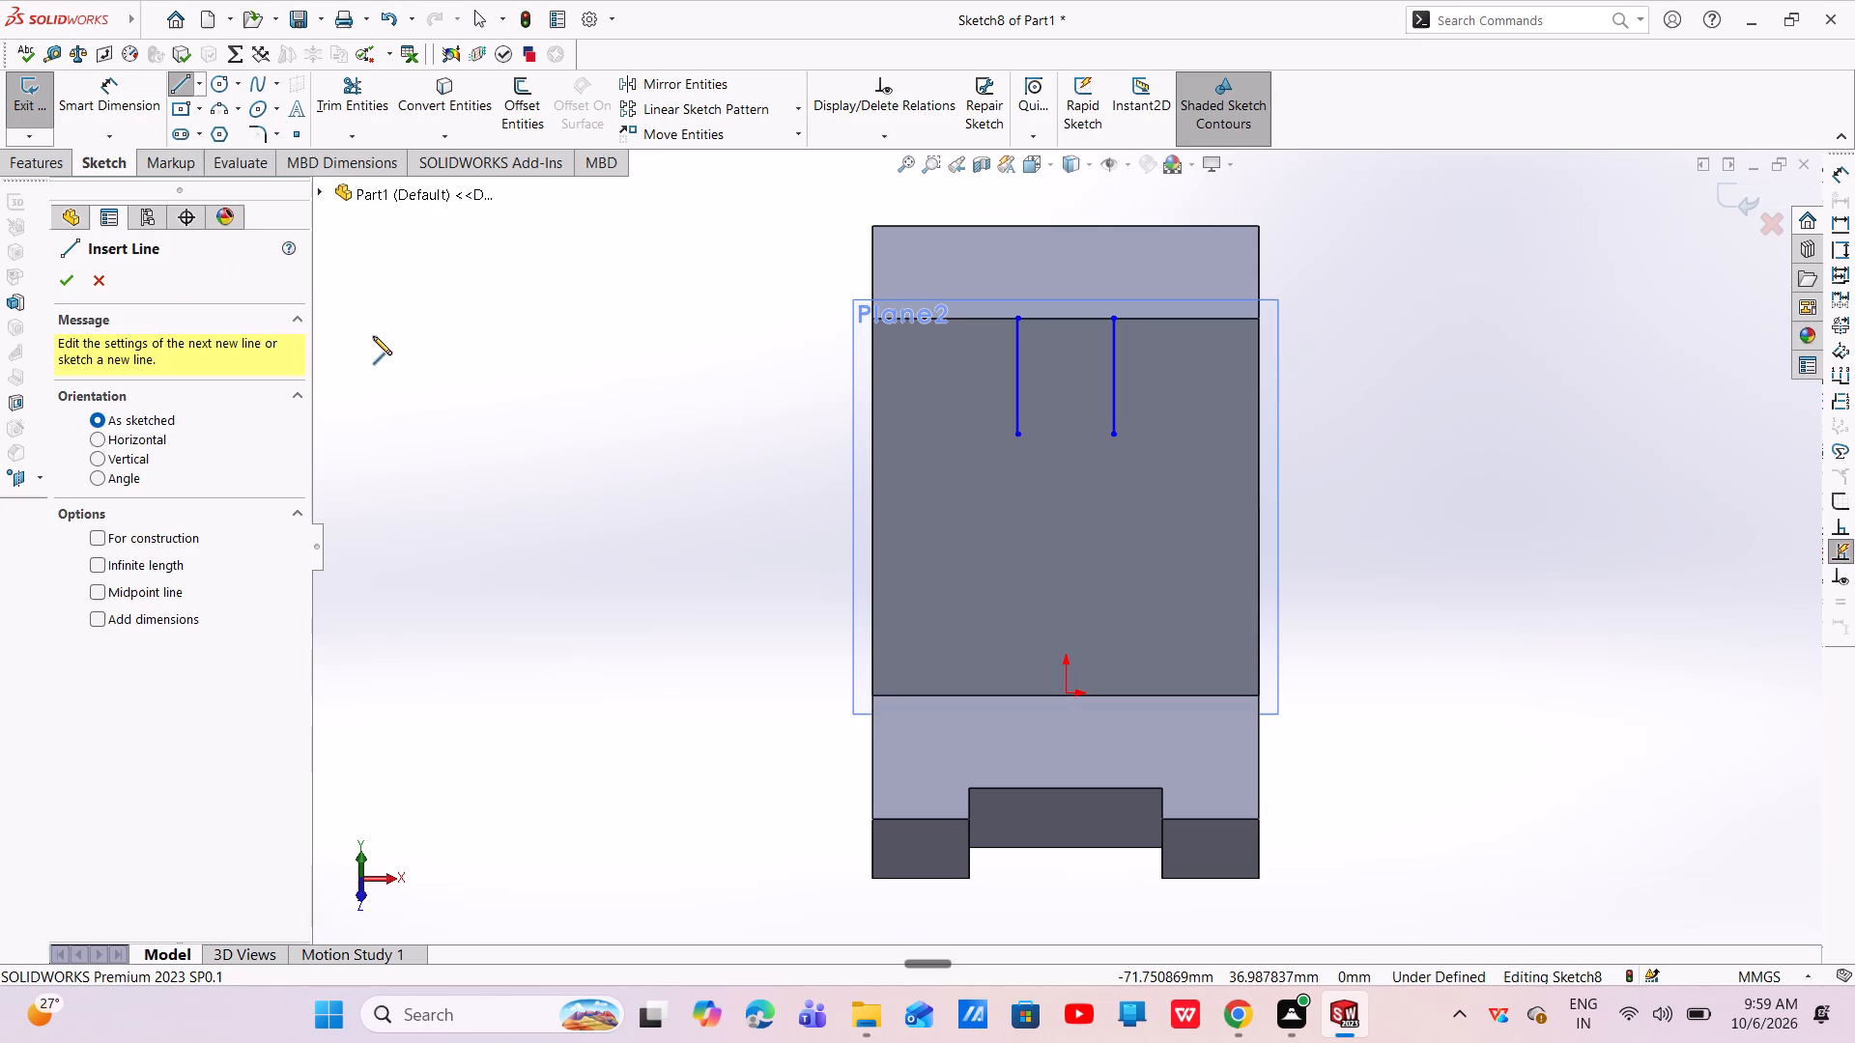
{"action": "left_click", "coordinate": [1018, 435]}
{"action": "left_click", "coordinate": [948, 434]}
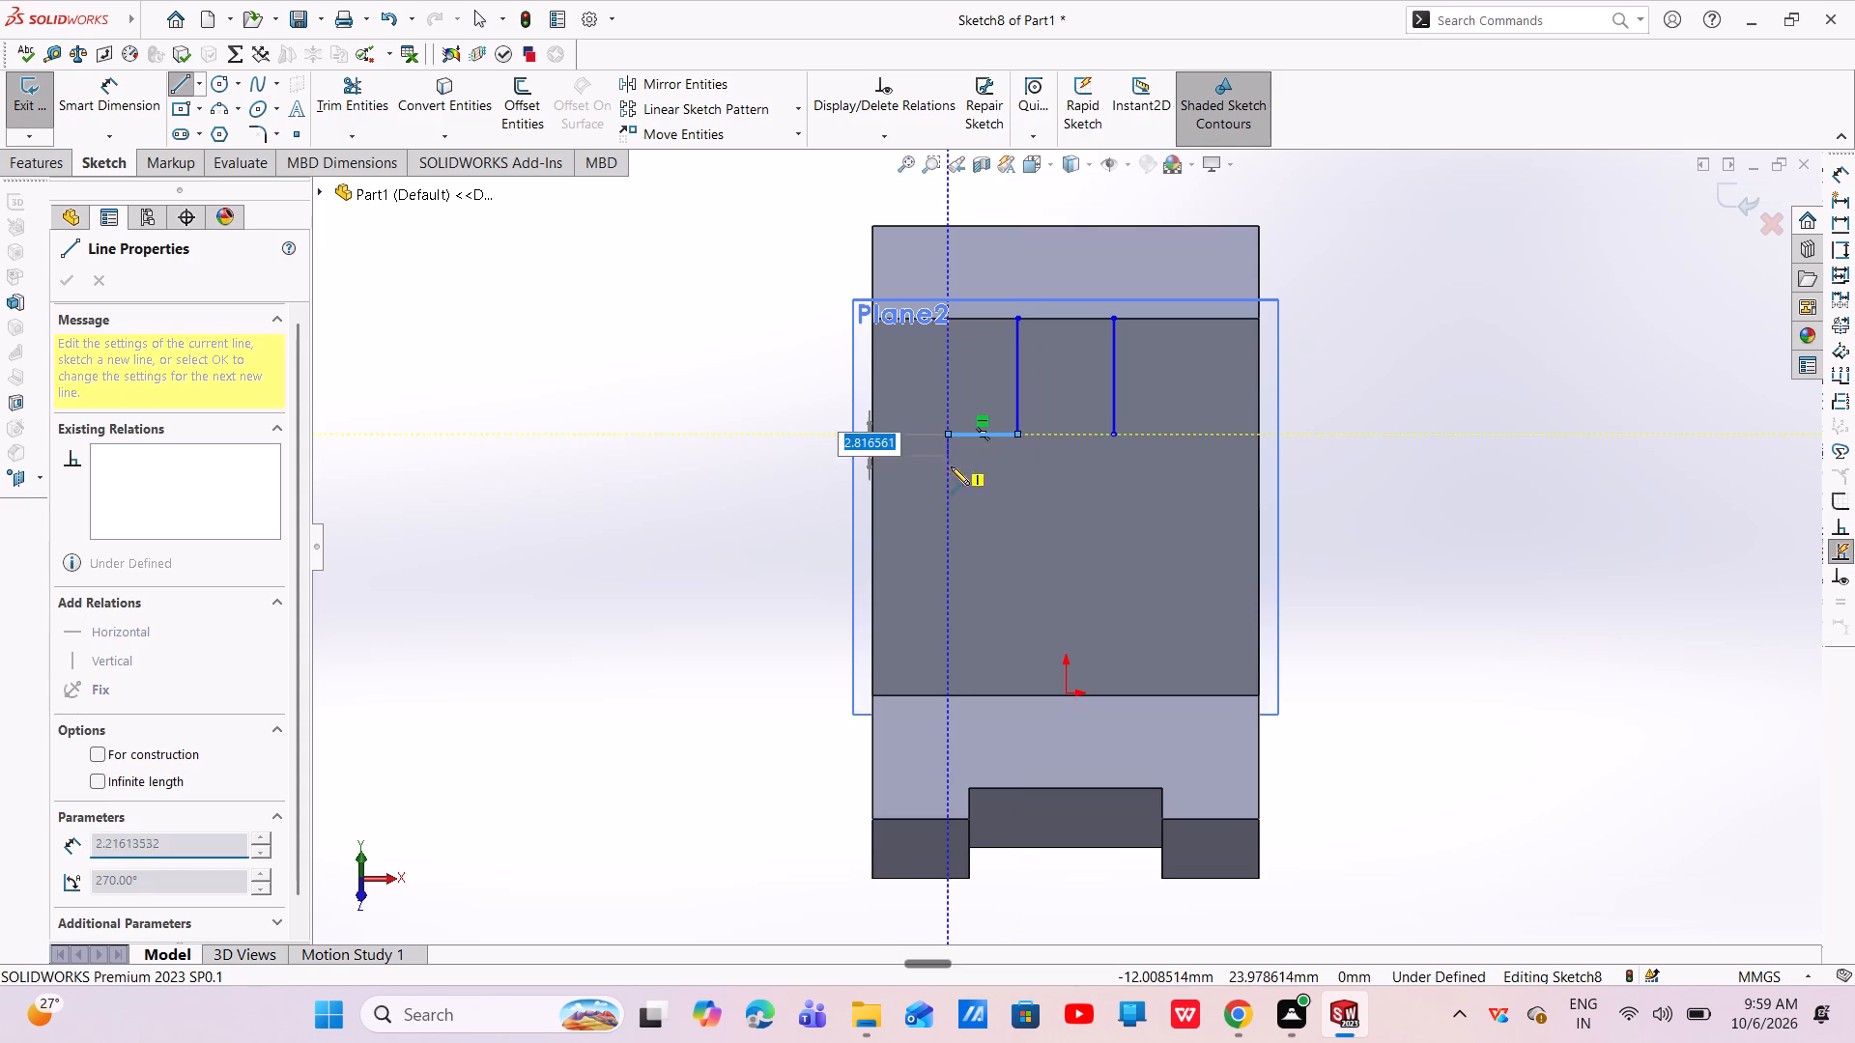
{"action": "left_click", "coordinate": [951, 497]}
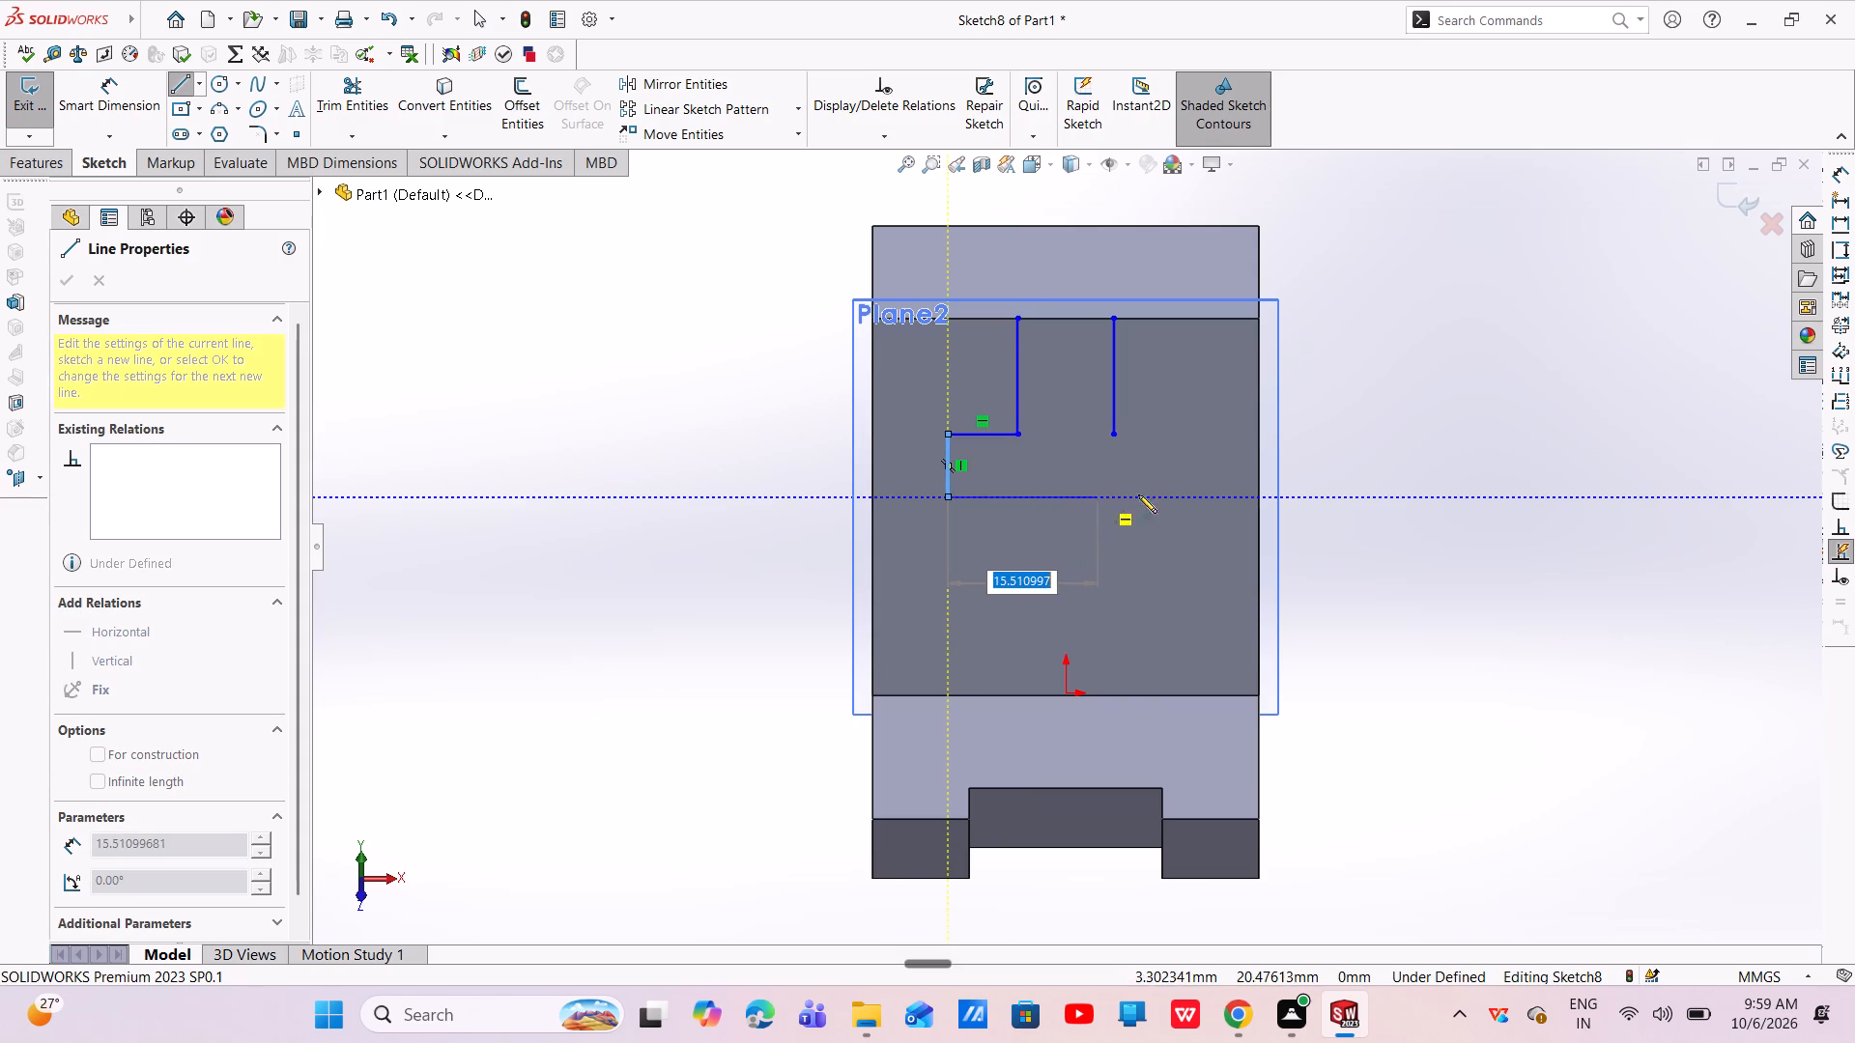
{"action": "left_click", "coordinate": [1190, 496]}
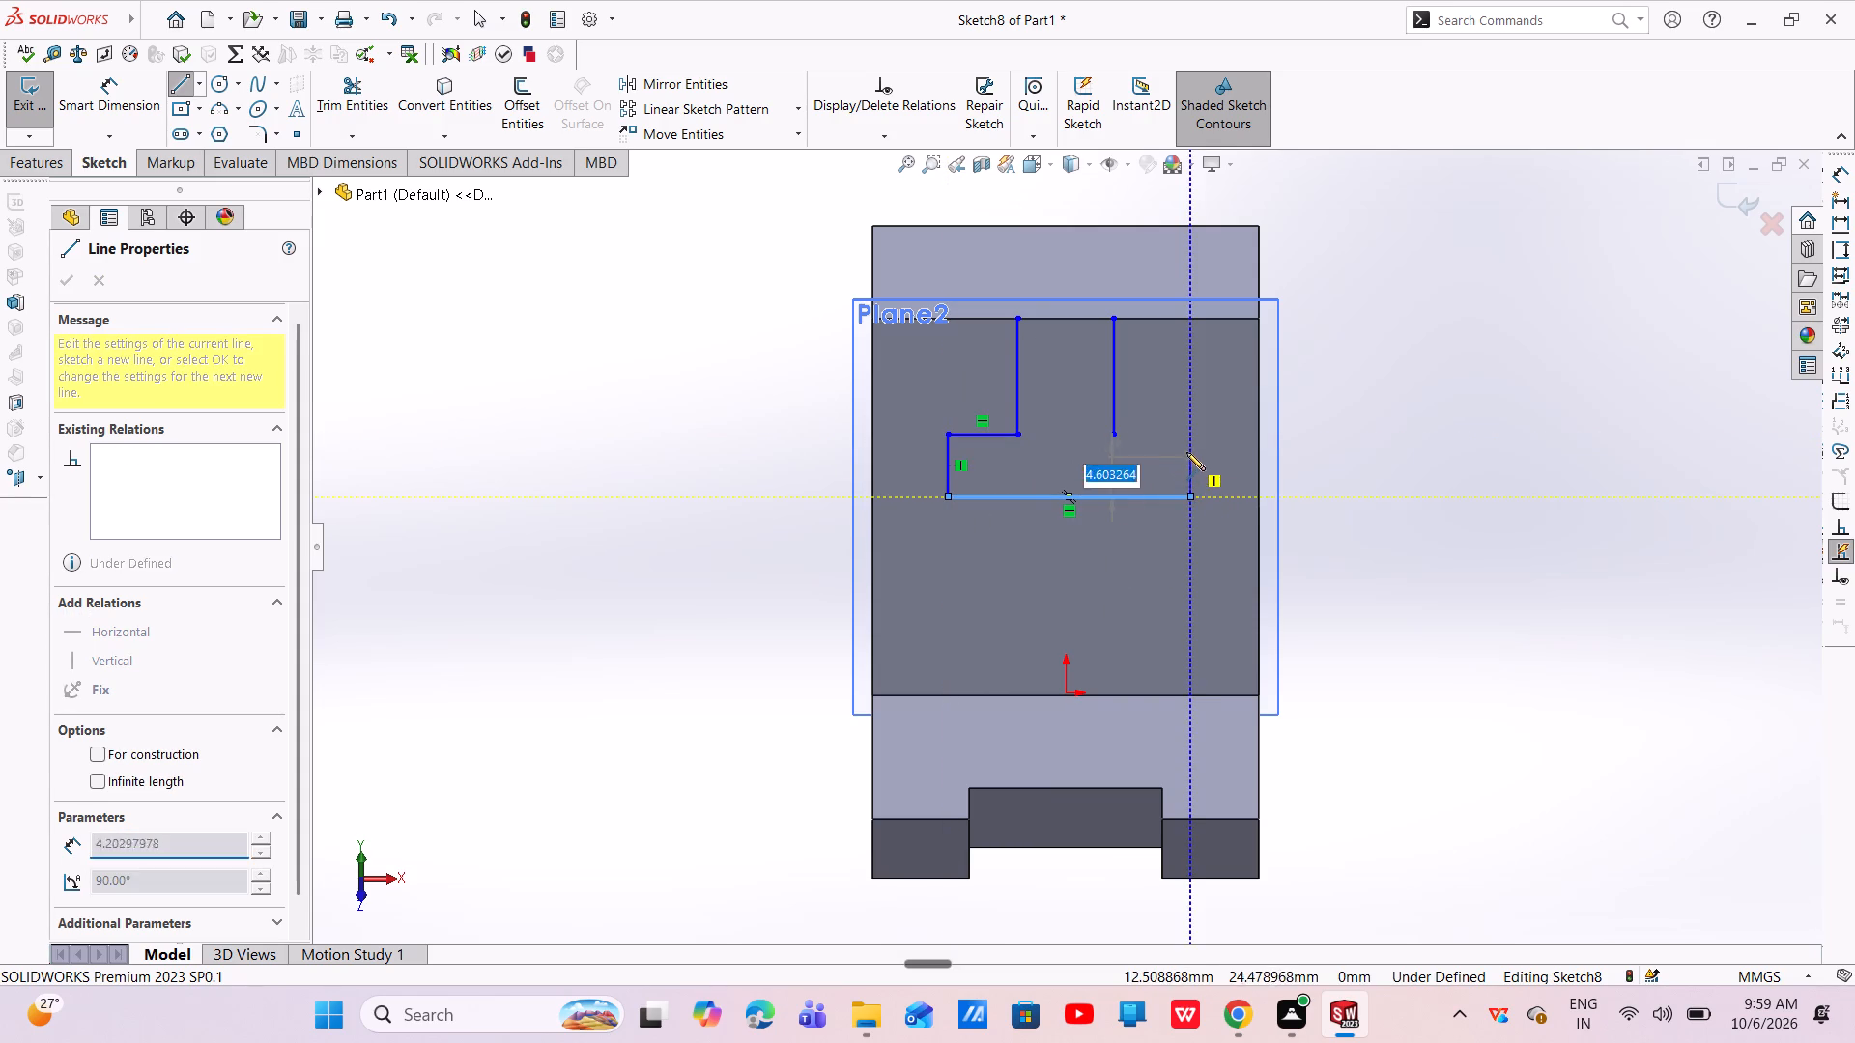
{"action": "left_click", "coordinate": [1187, 437]}
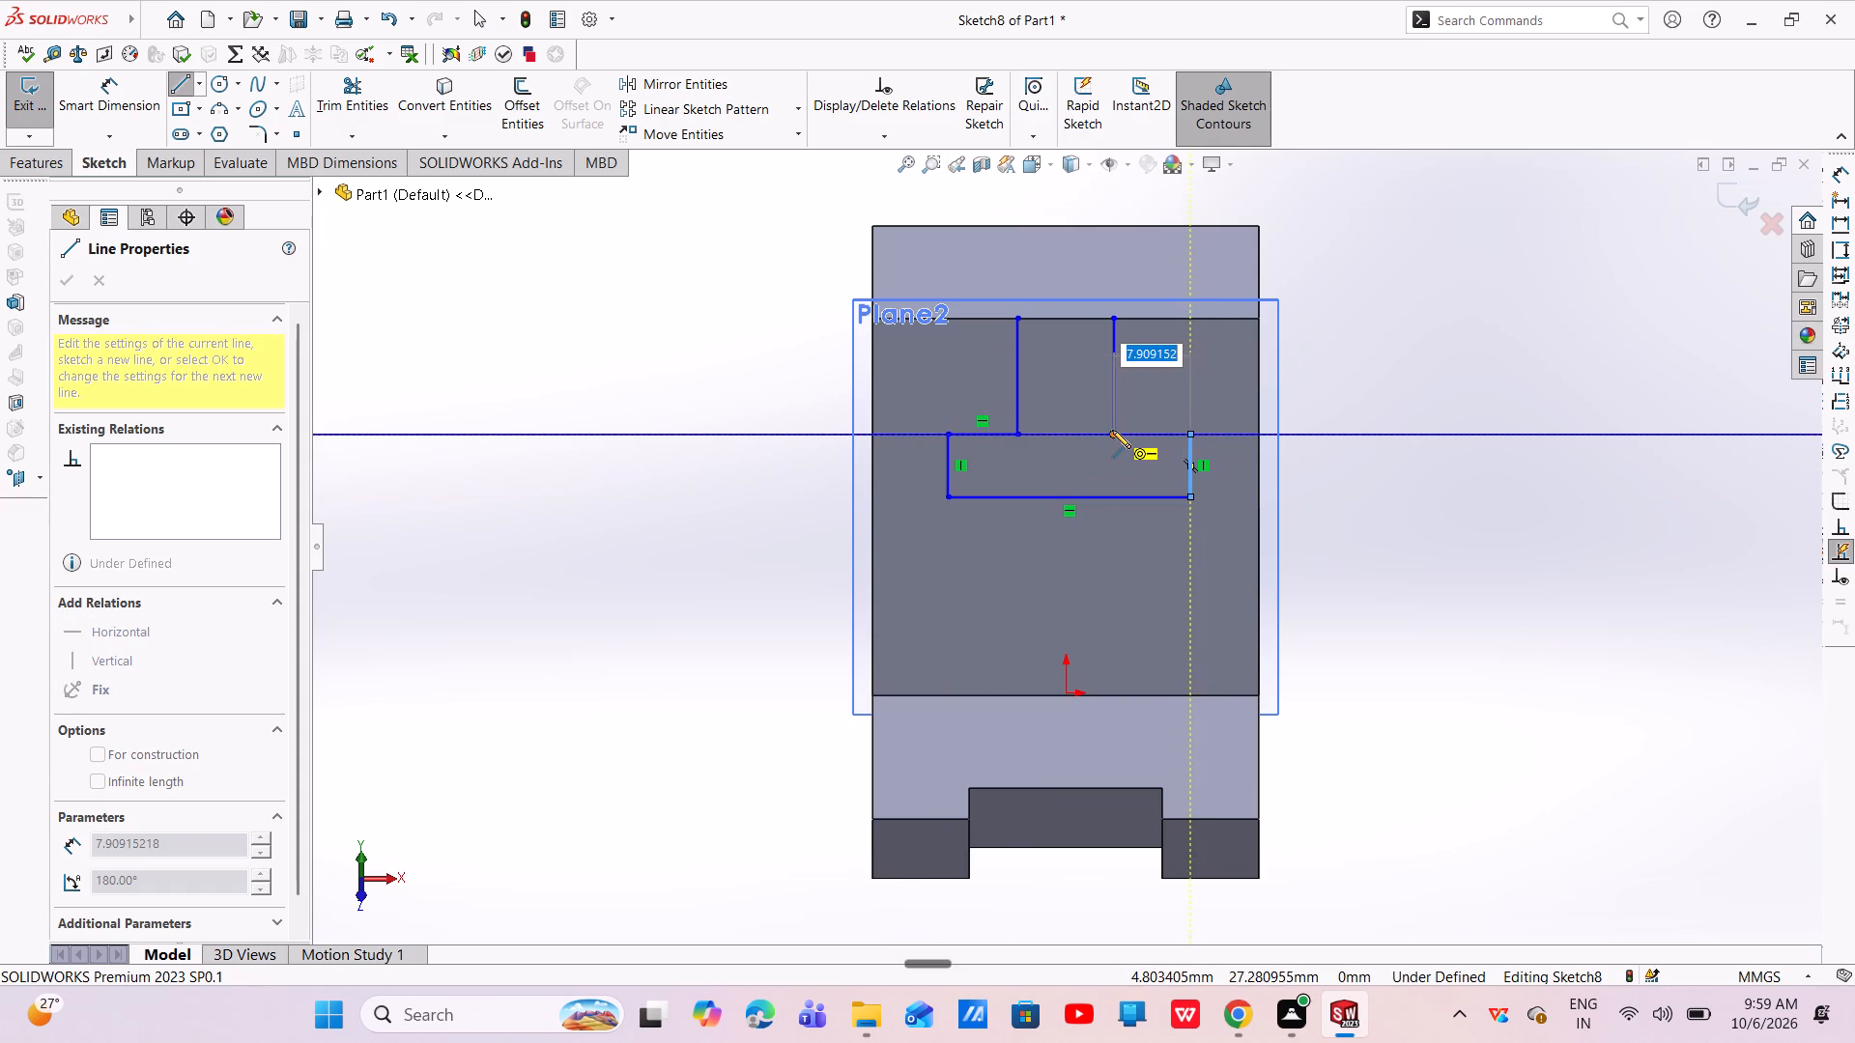
{"action": "left_click", "coordinate": [1111, 430]}
{"action": "key", "text": "Escape"}
{"action": "key", "text": "Escape"}
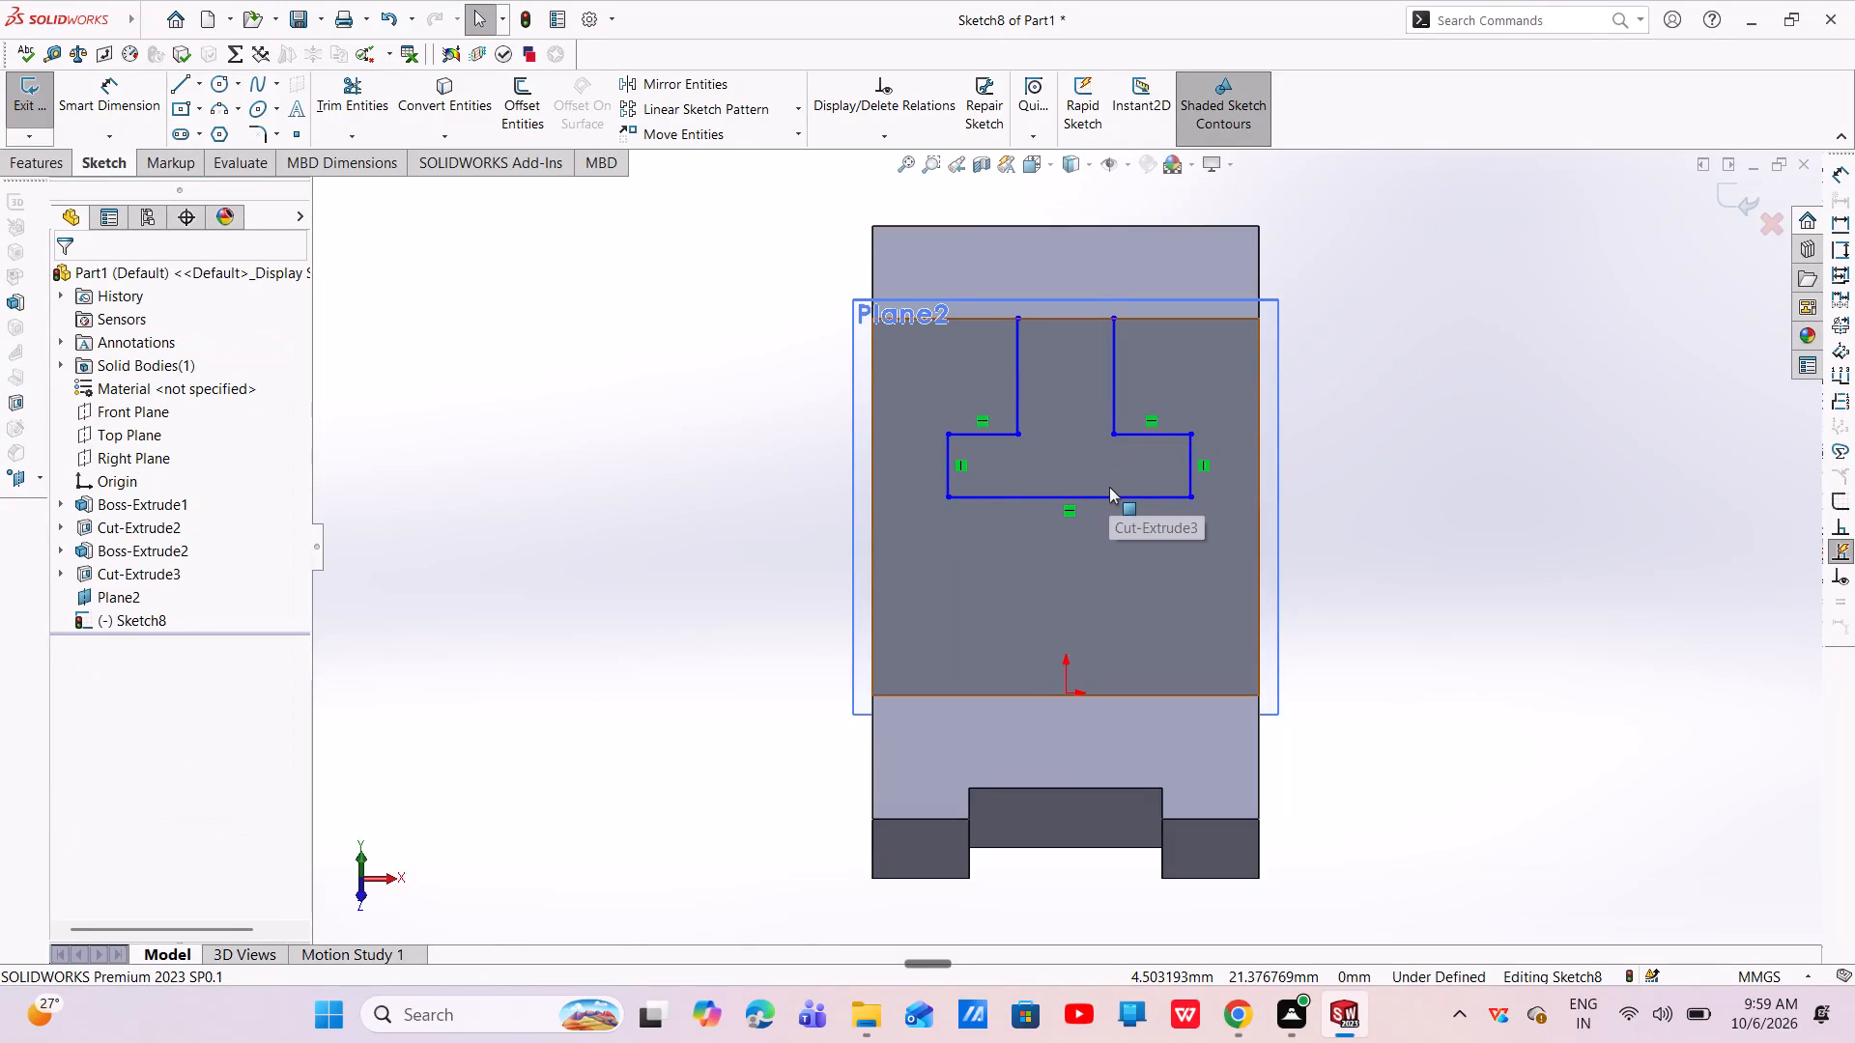
Dimension the bottom line of the T-slot profile to 30 mm.
{"action": "left_click", "coordinate": [154, 89]}
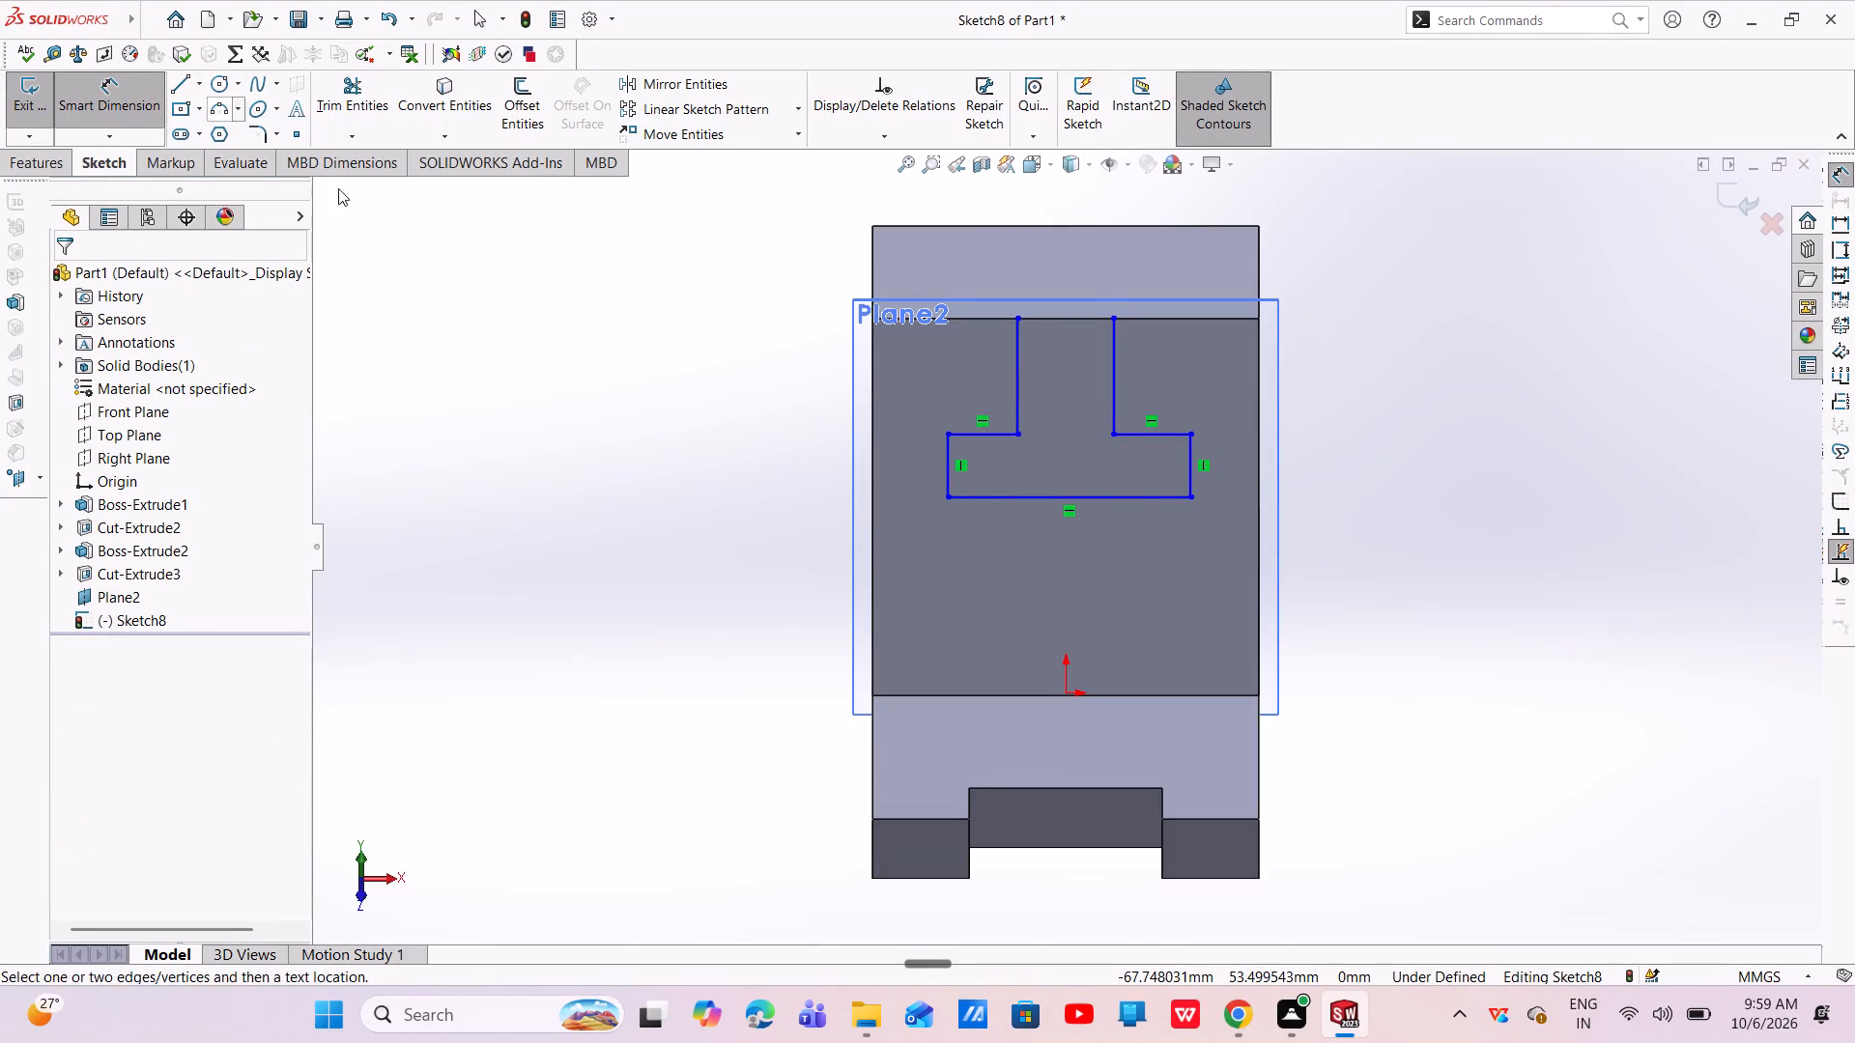
{"action": "left_click", "coordinate": [1036, 497]}
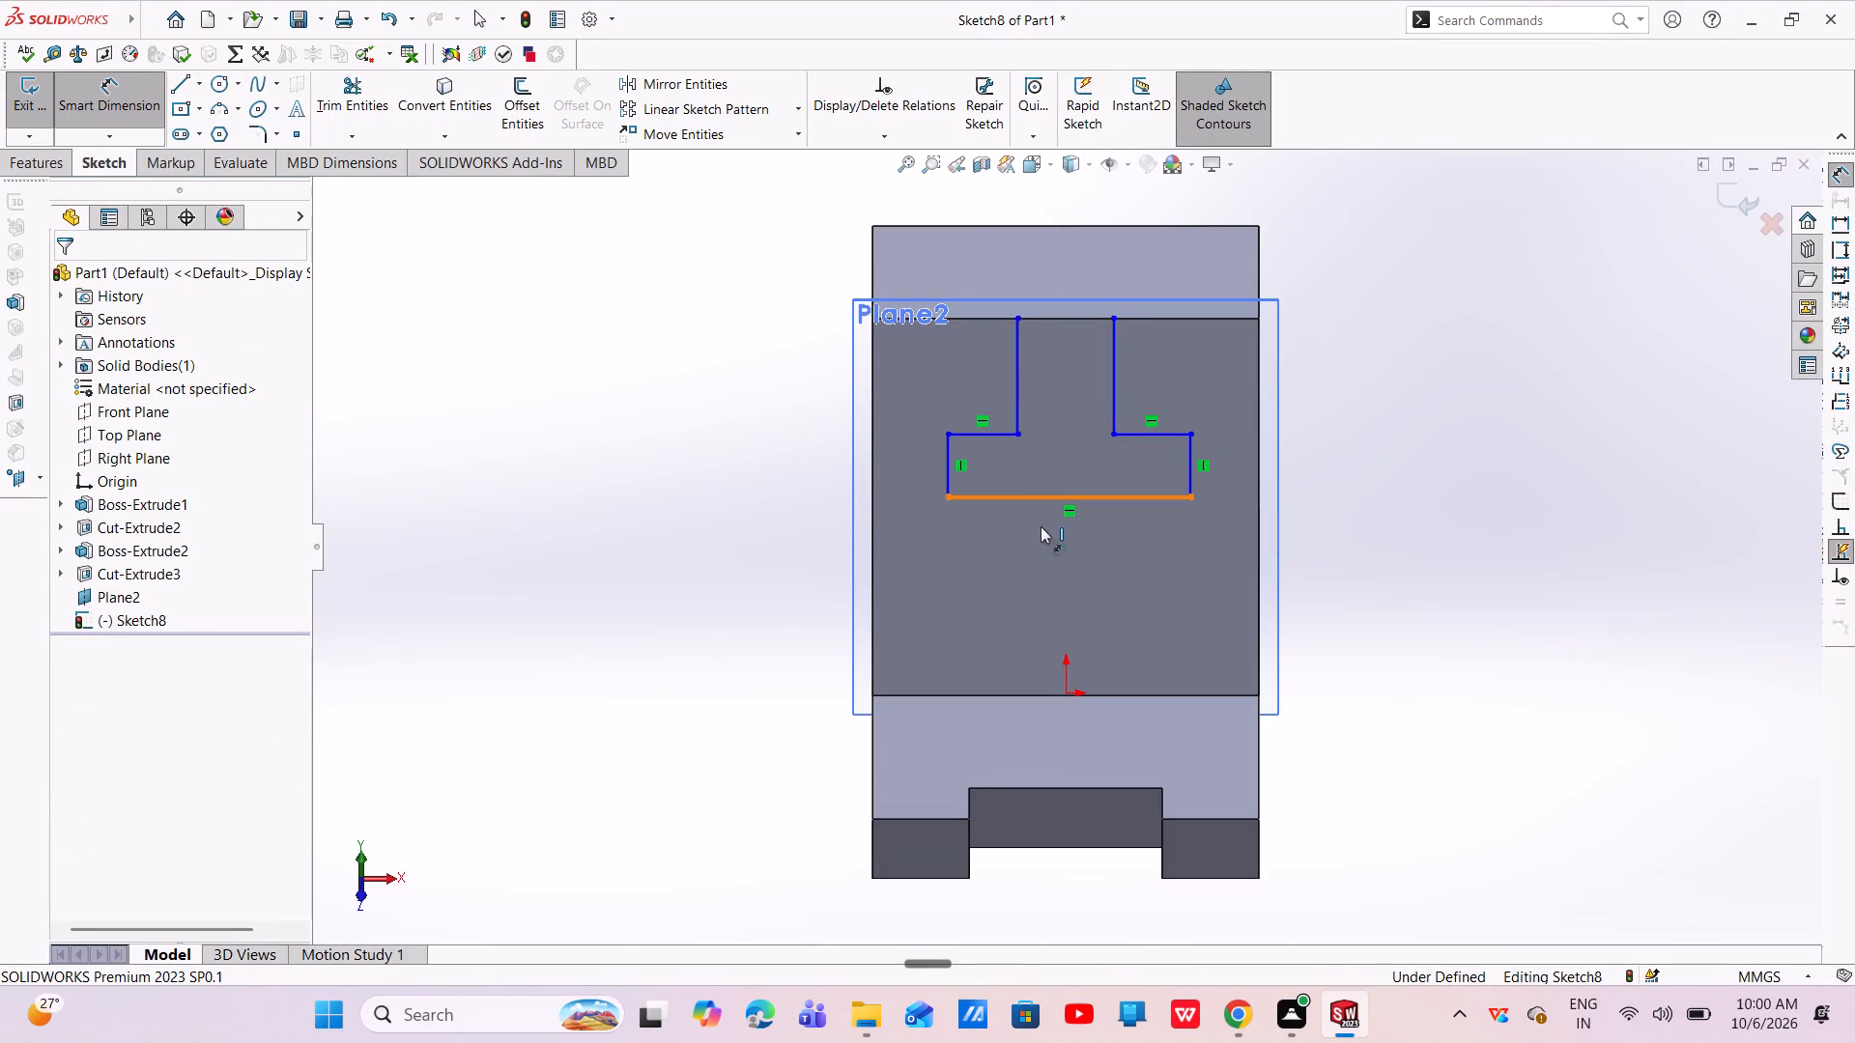
{"action": "left_click", "coordinate": [1050, 579]}
{"action": "key", "text": "BackSpace"}
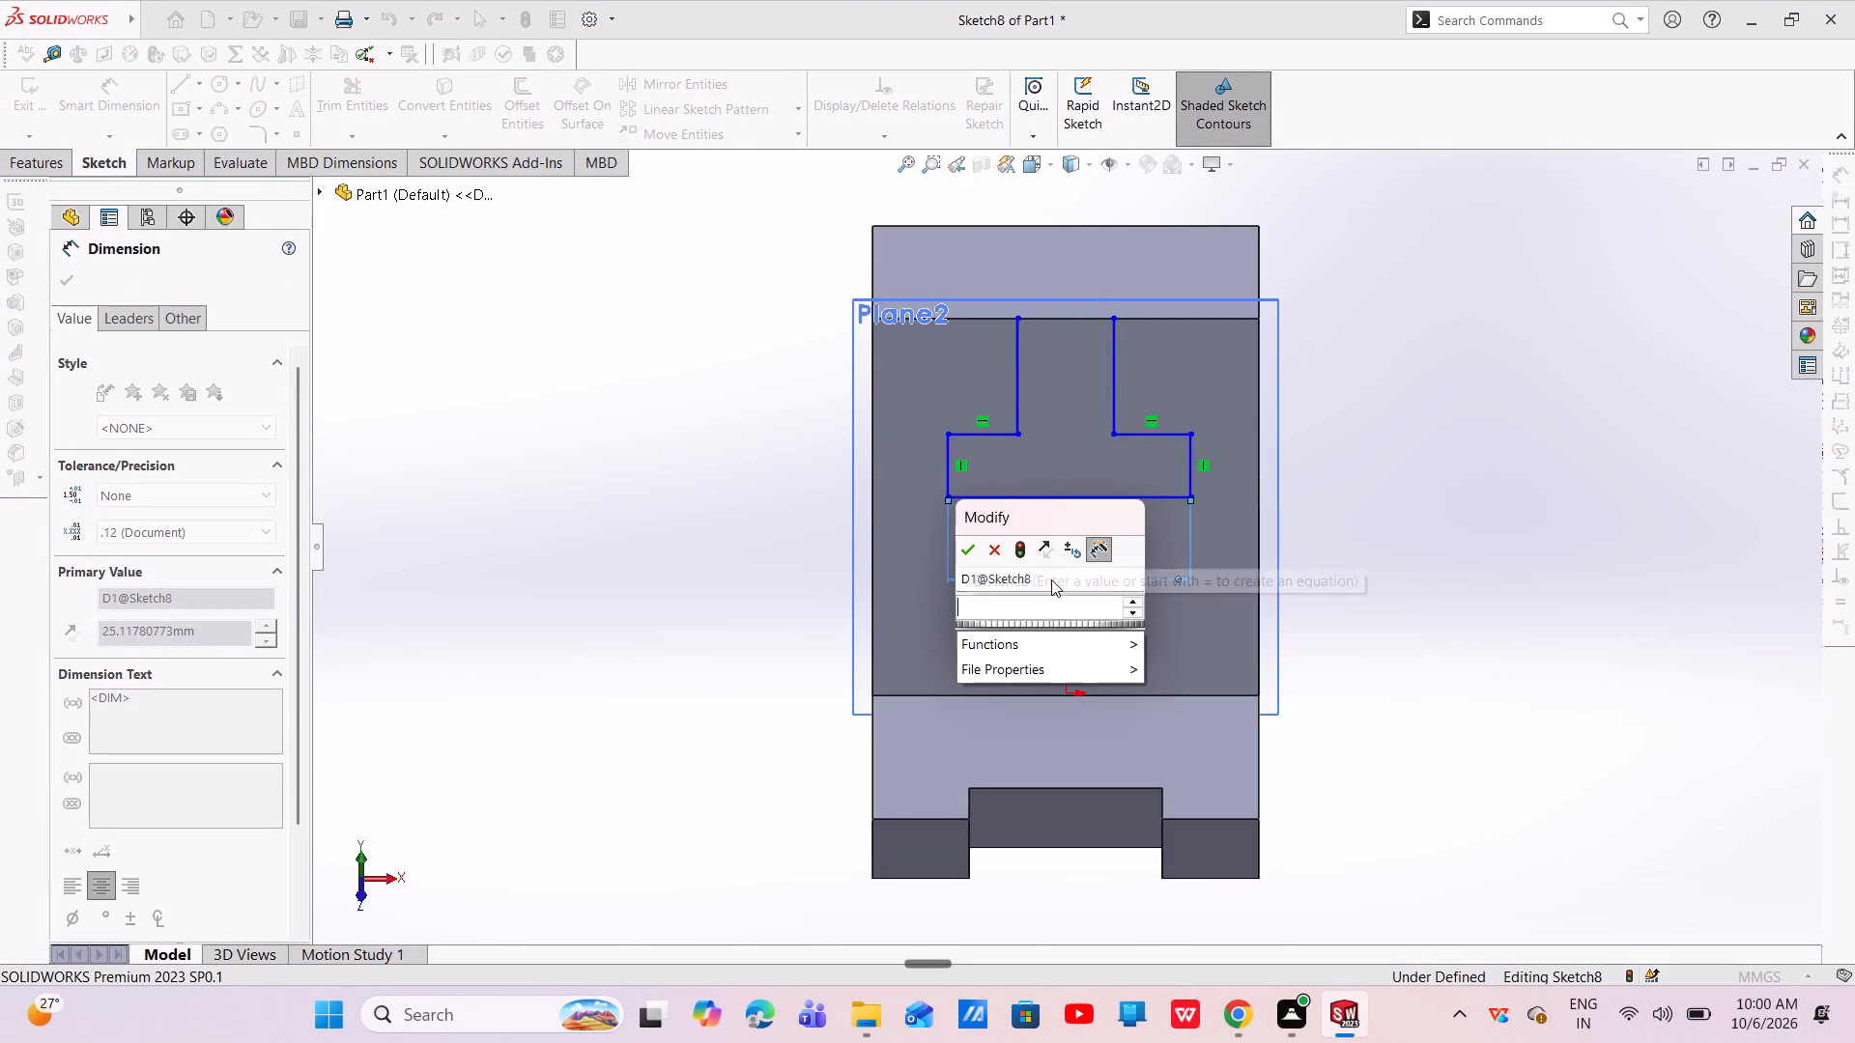
{"action": "type", "text": "30"}
{"action": "key", "text": "Return"}
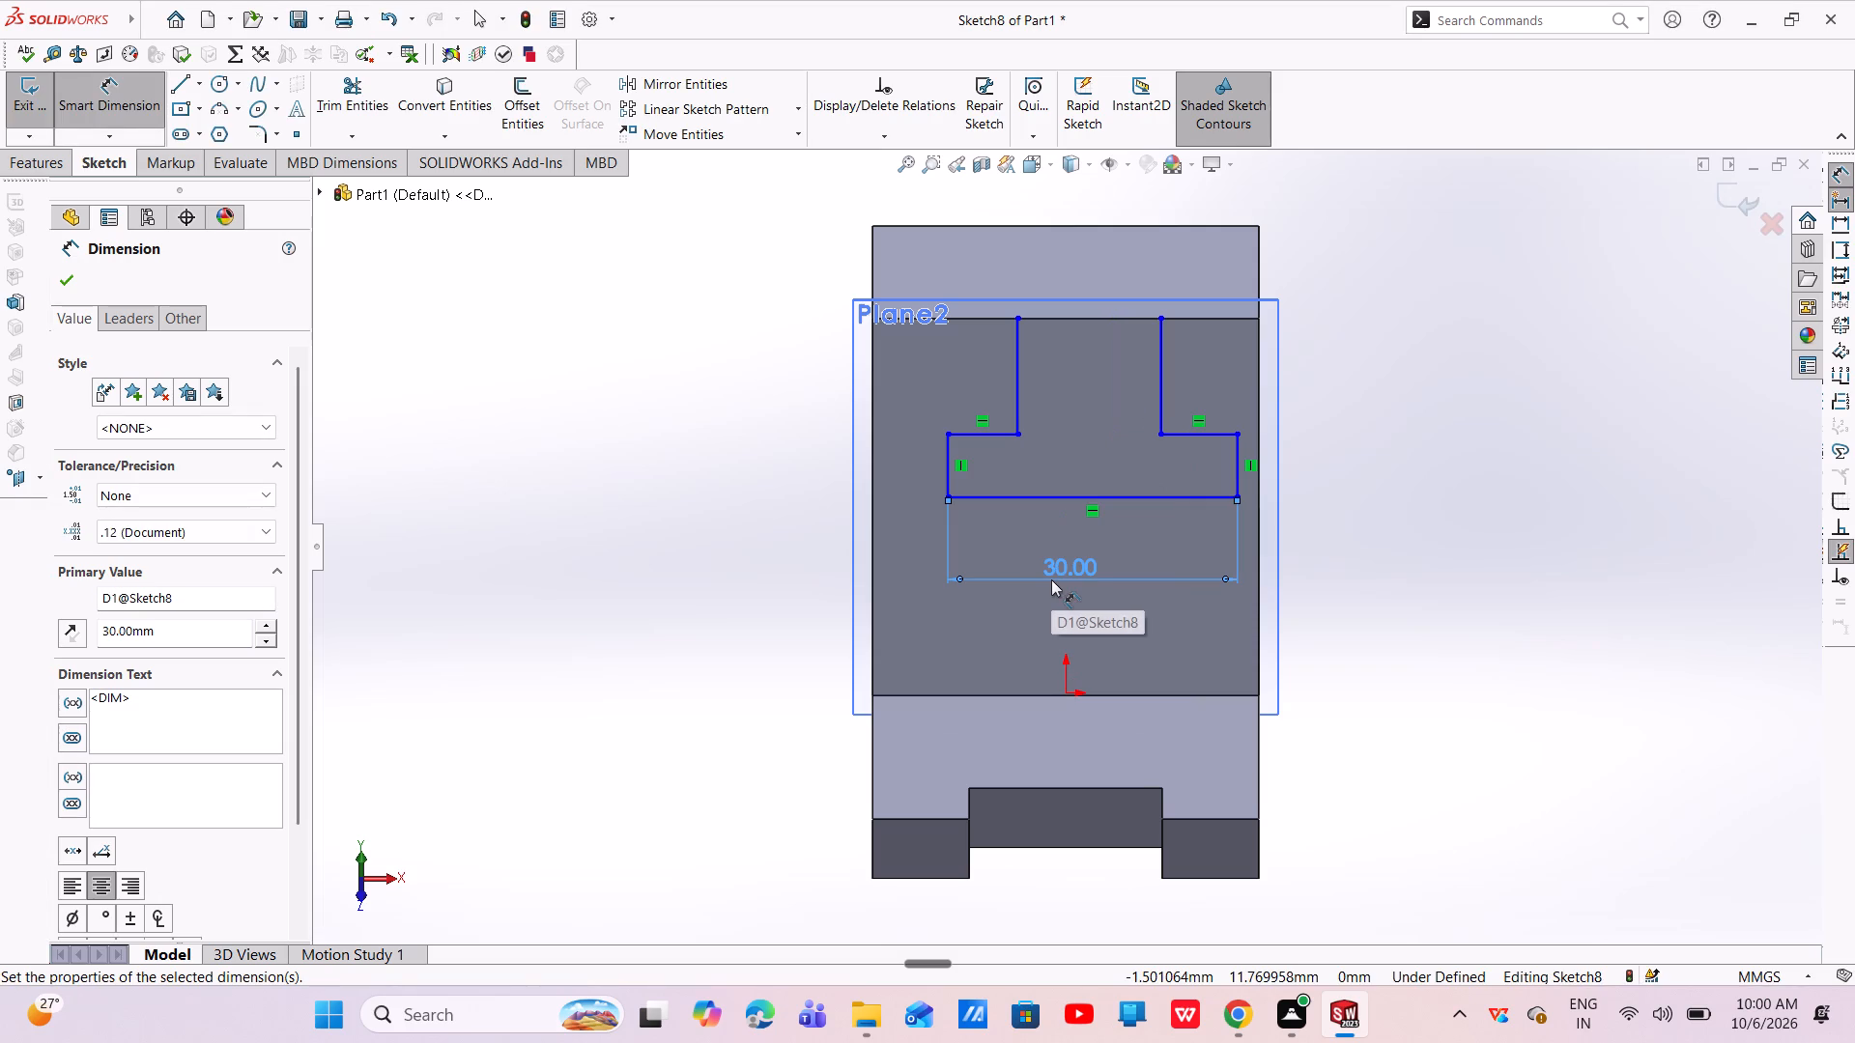
{"action": "key", "text": "Escape"}
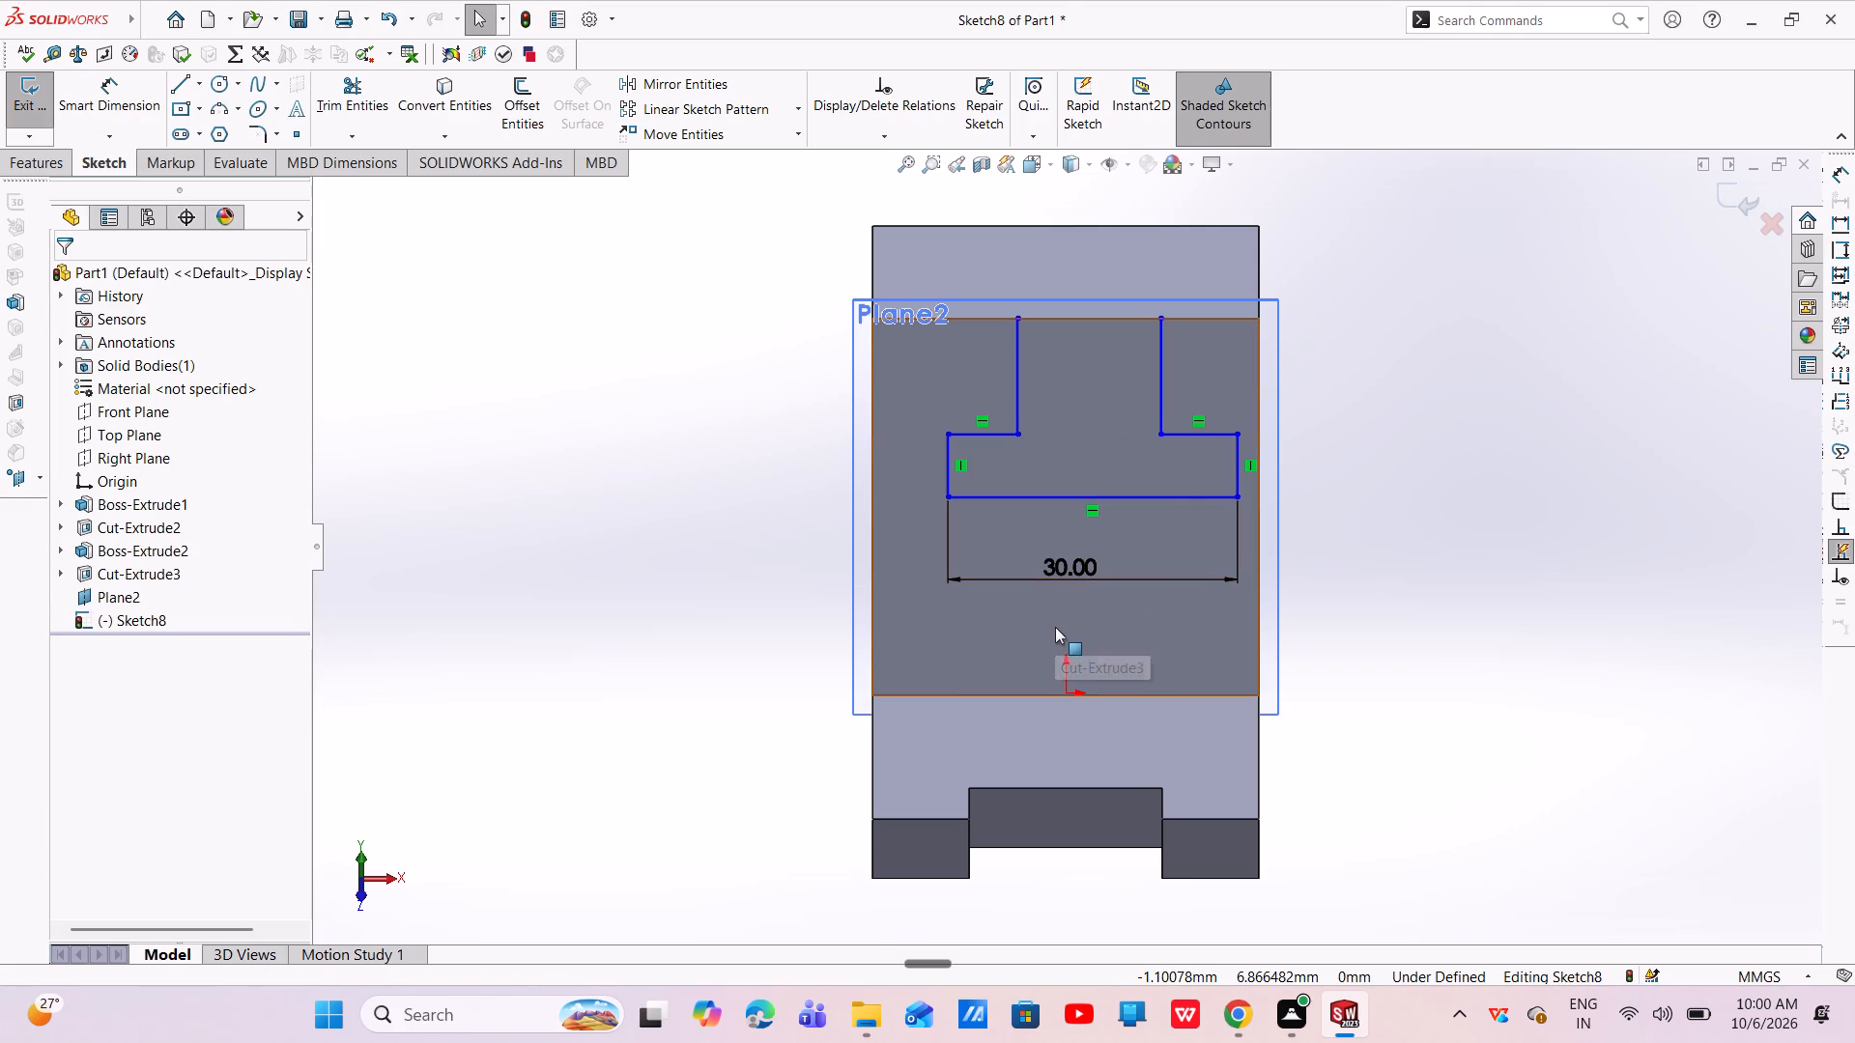
Undo the 30 mm dimension on the bottom line of the T-slot profile.
{"action": "key", "text": "ctrl+z"}
{"action": "key", "text": "ctrl+z"}
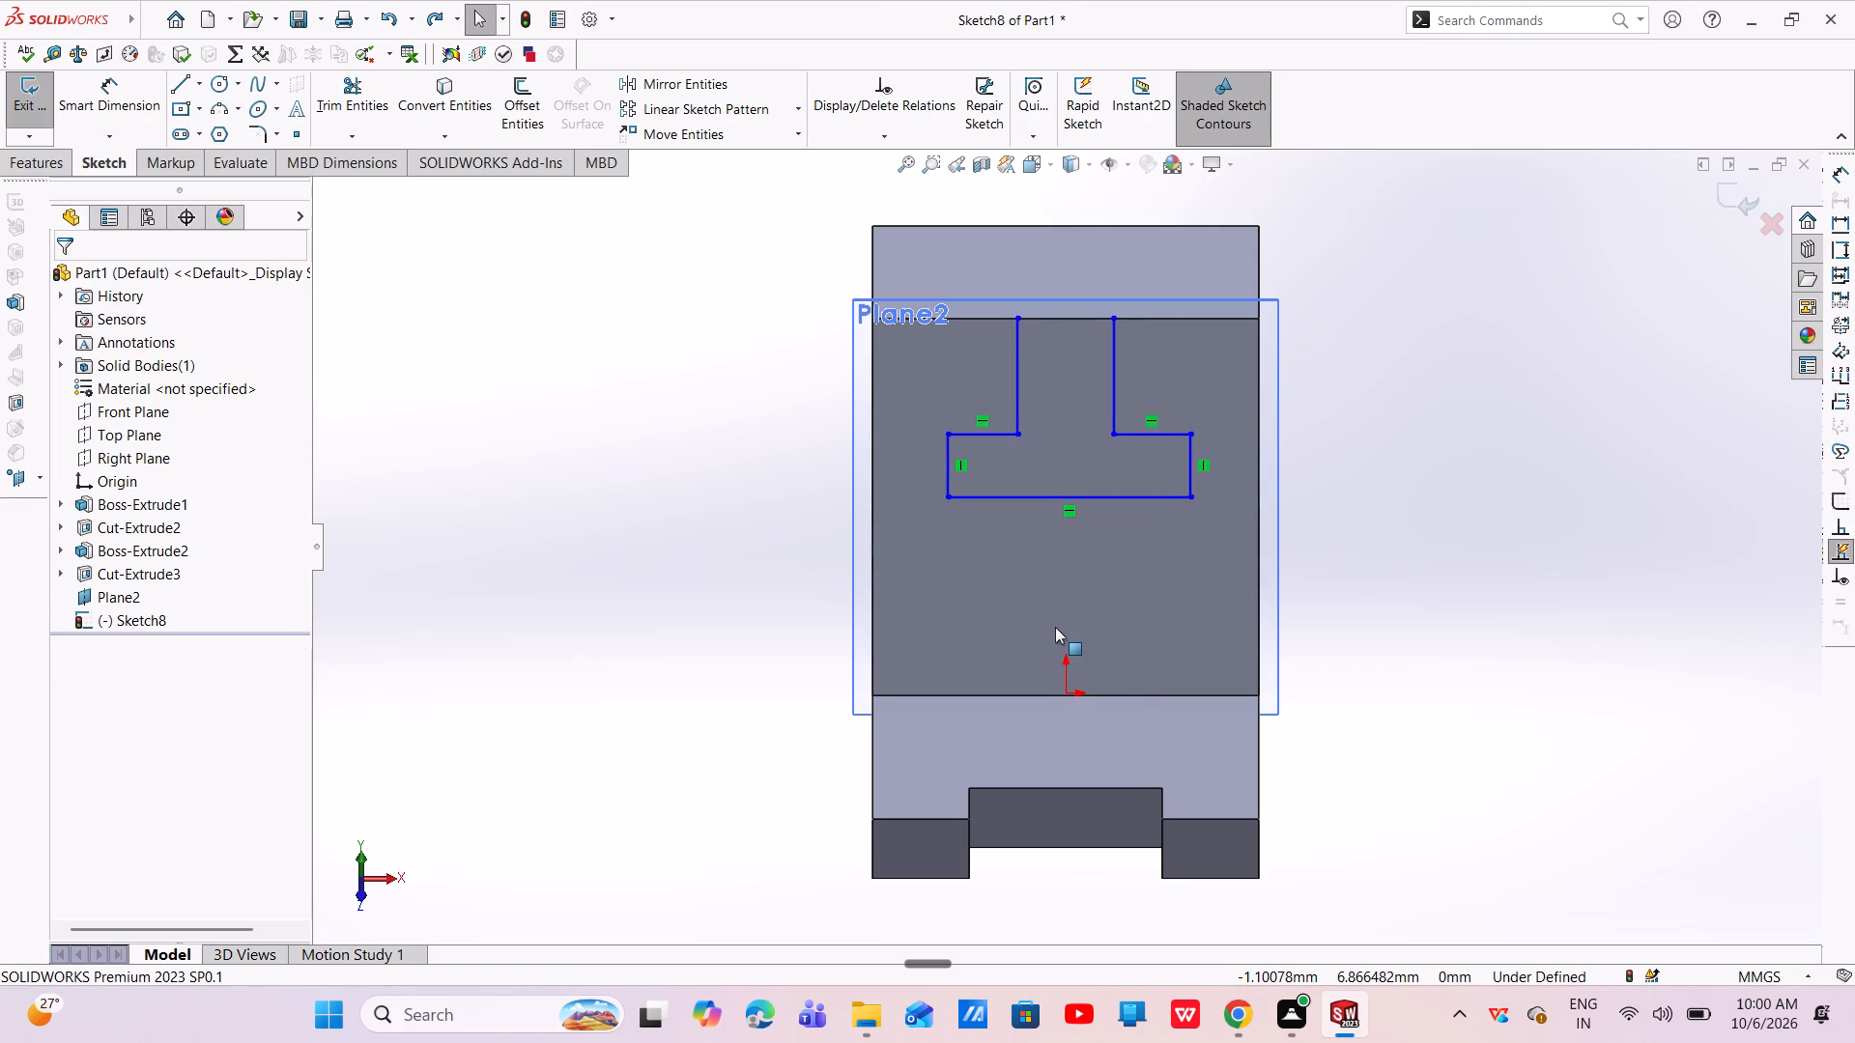
{"action": "key", "text": "Escape"}
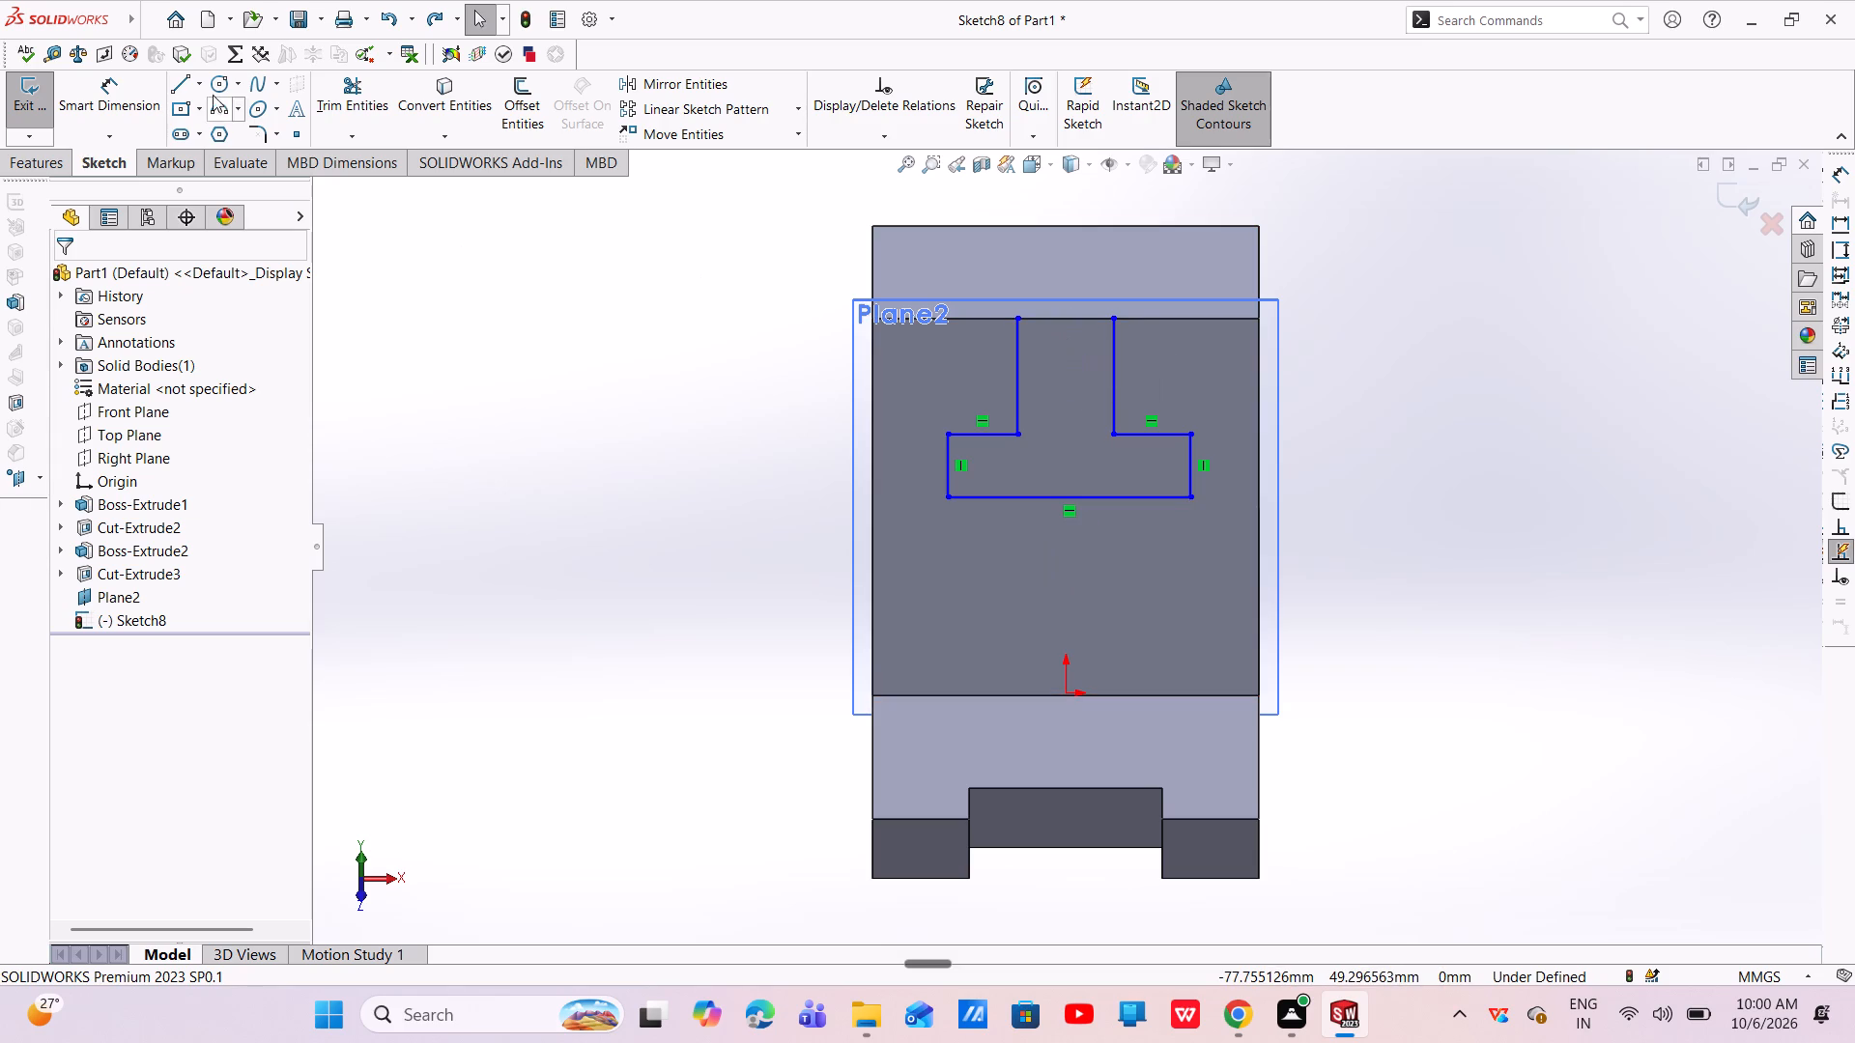
Draw a vertical line about 18.5 mm long joining the midpoints of the sloped face's top edge and the T-slot's bottom line.
{"action": "left_click", "coordinate": [185, 78]}
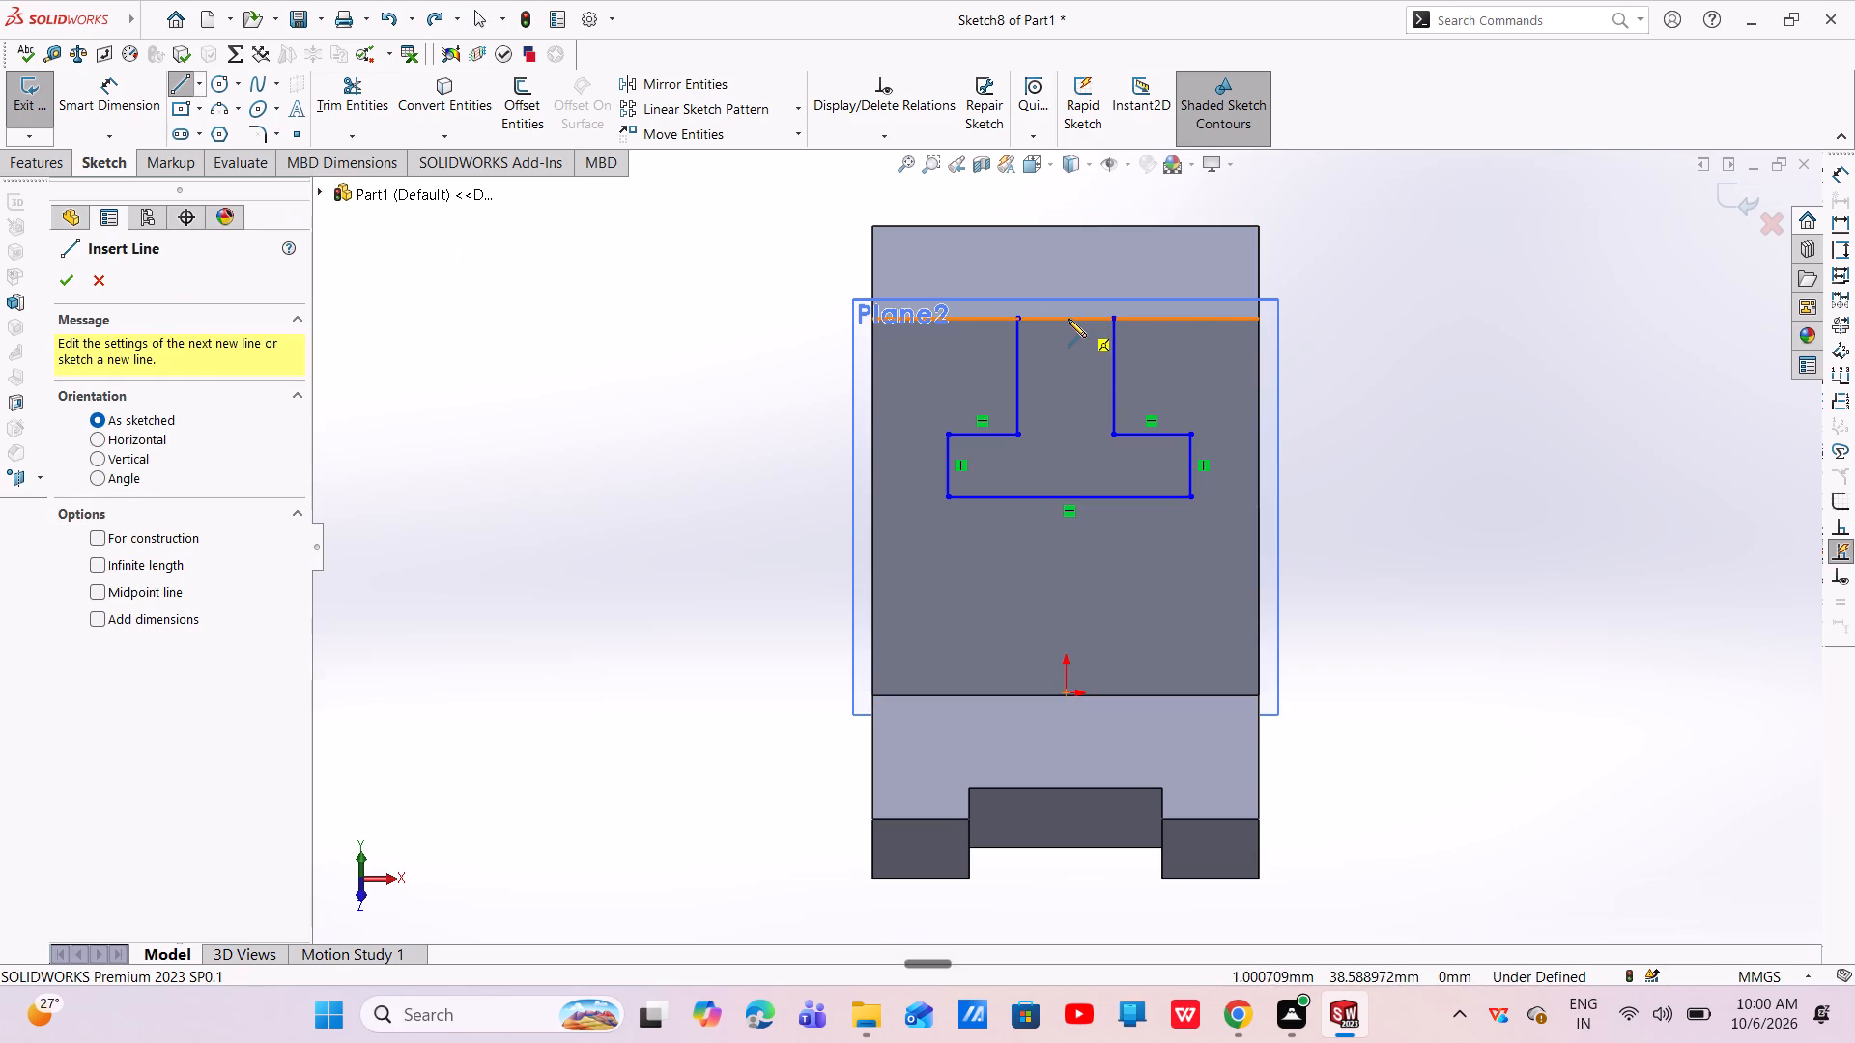
{"action": "left_click", "coordinate": [1066, 319]}
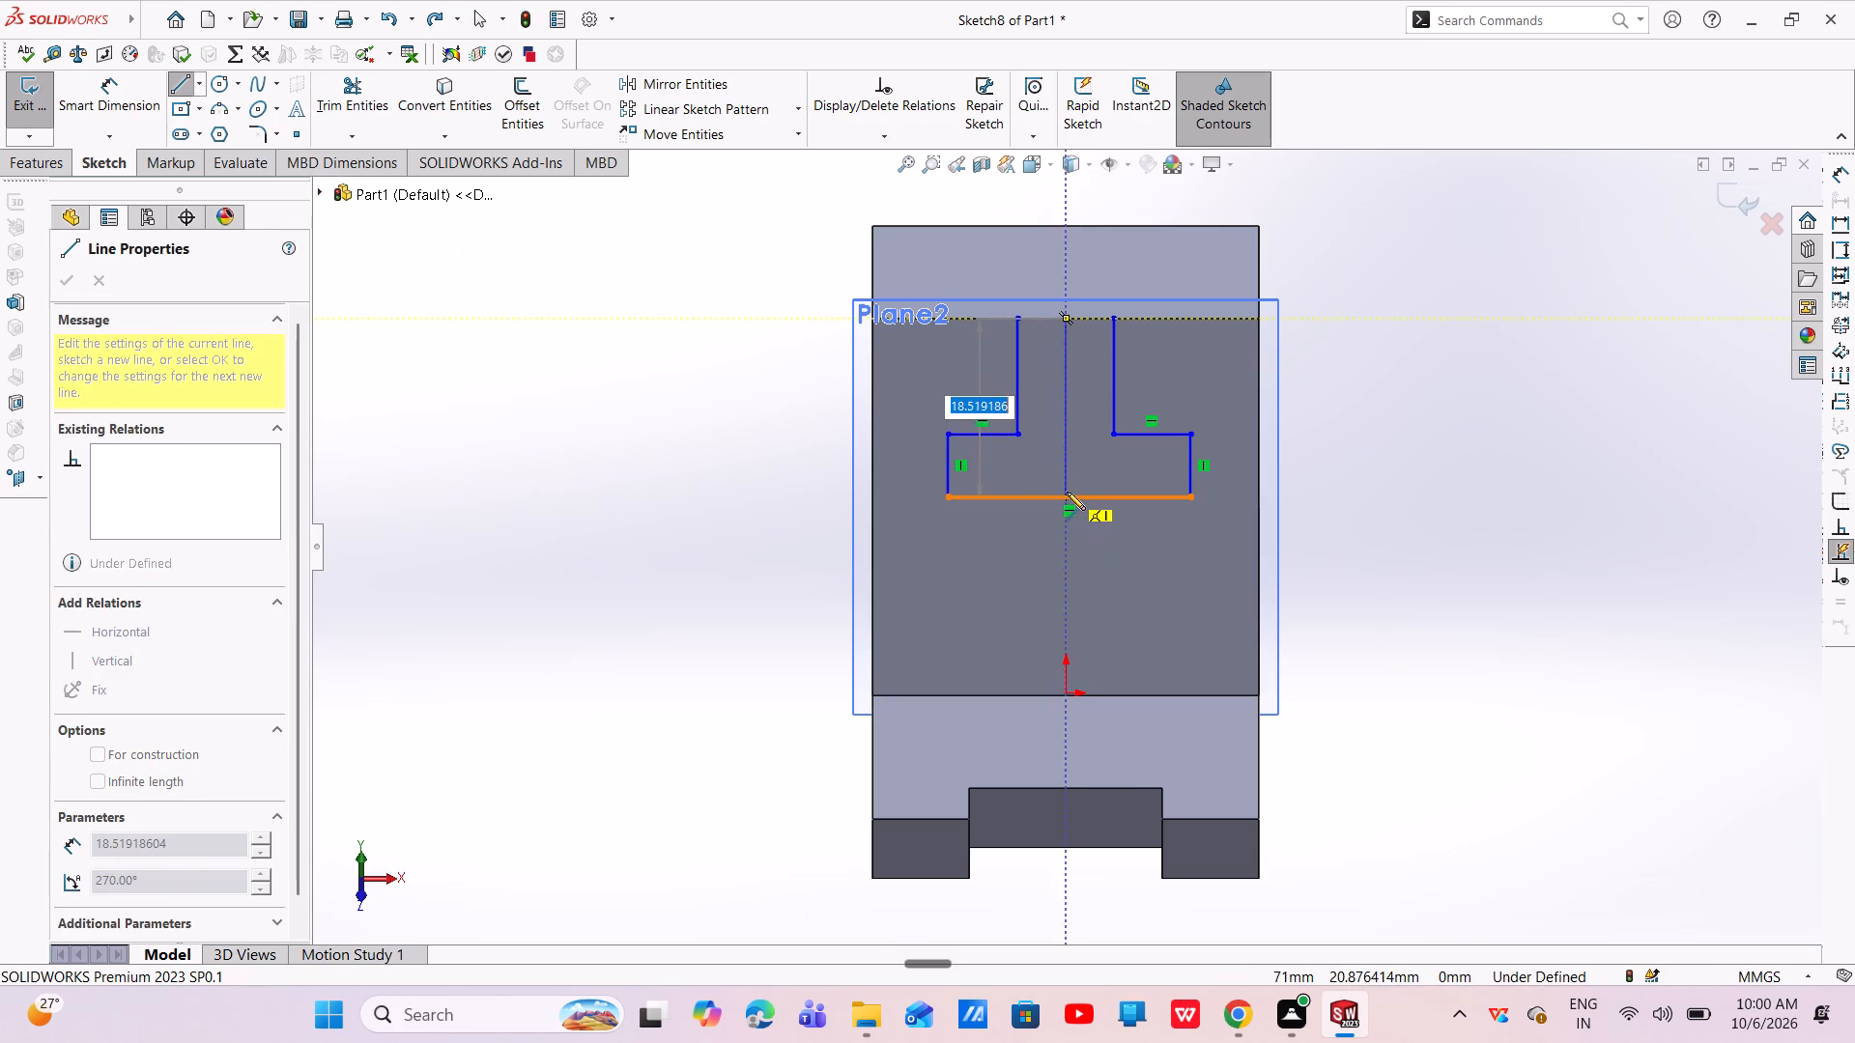
{"action": "left_click", "coordinate": [1067, 498]}
{"action": "key", "text": "Escape"}
{"action": "key", "text": "Escape"}
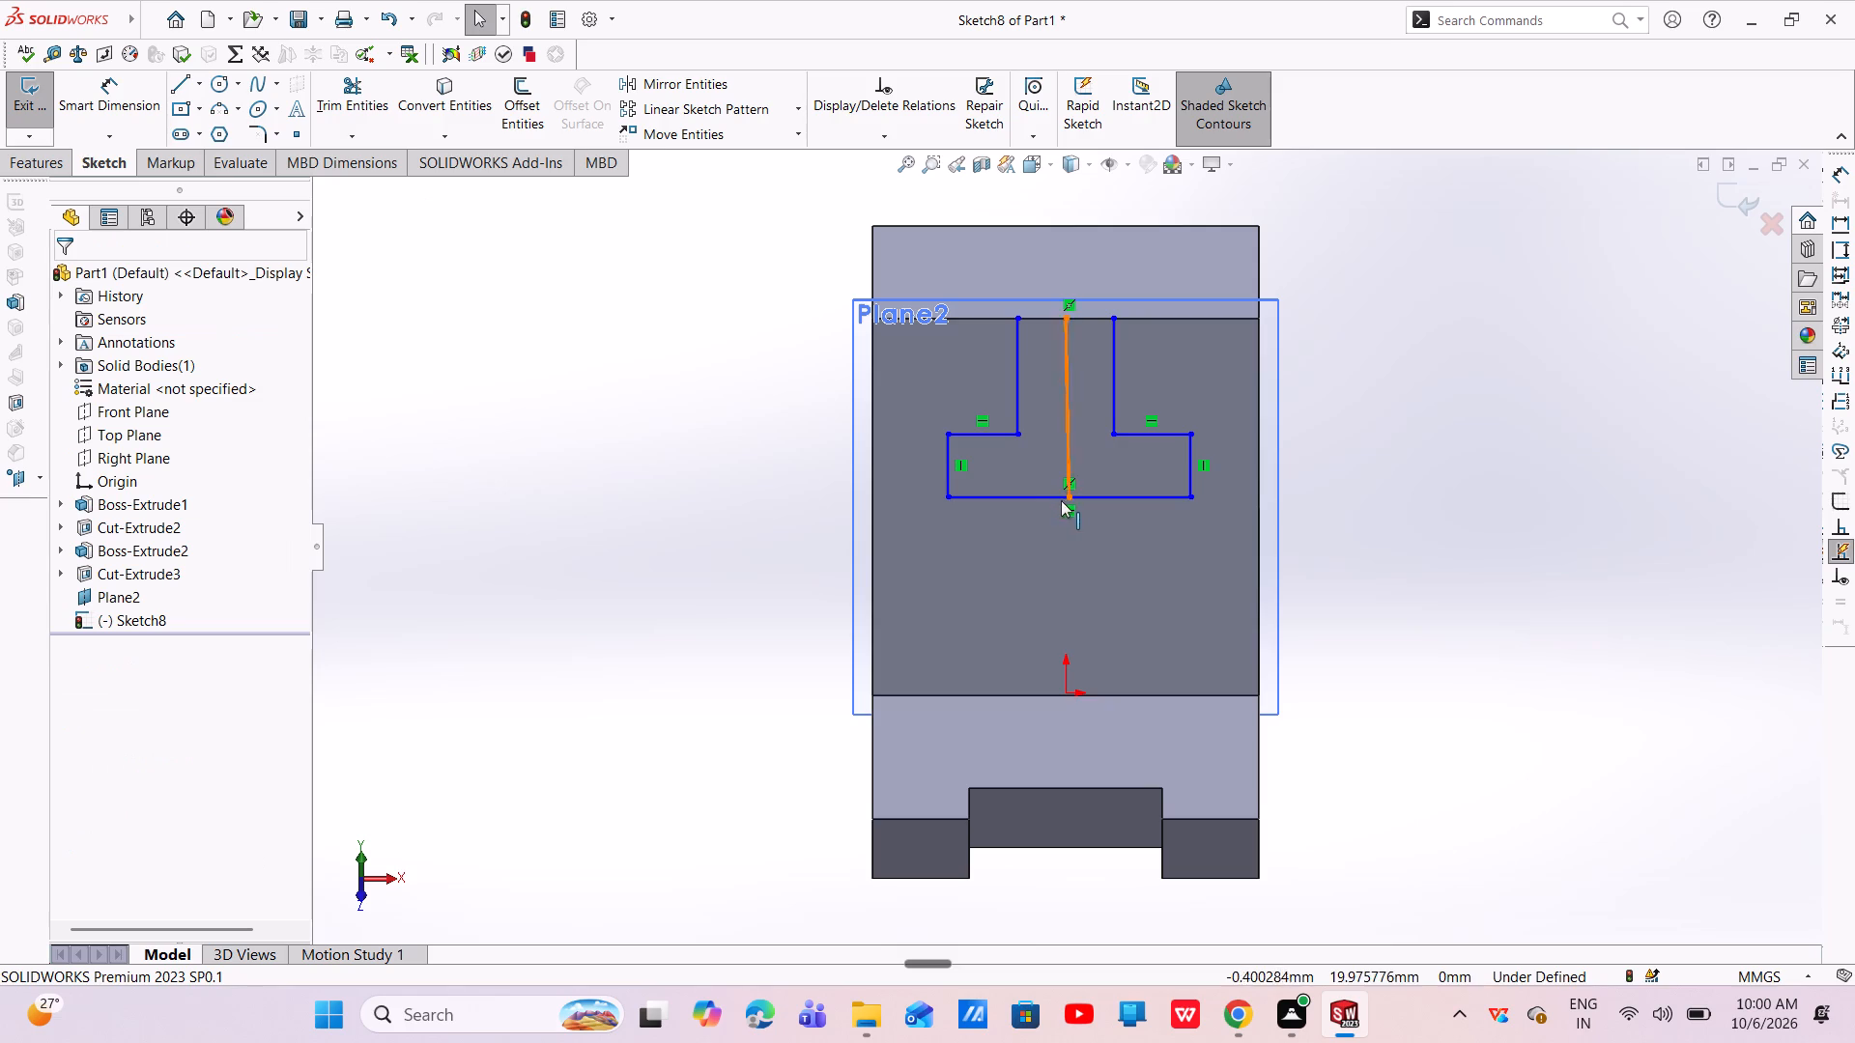
{"action": "left_click", "coordinate": [1070, 418]}
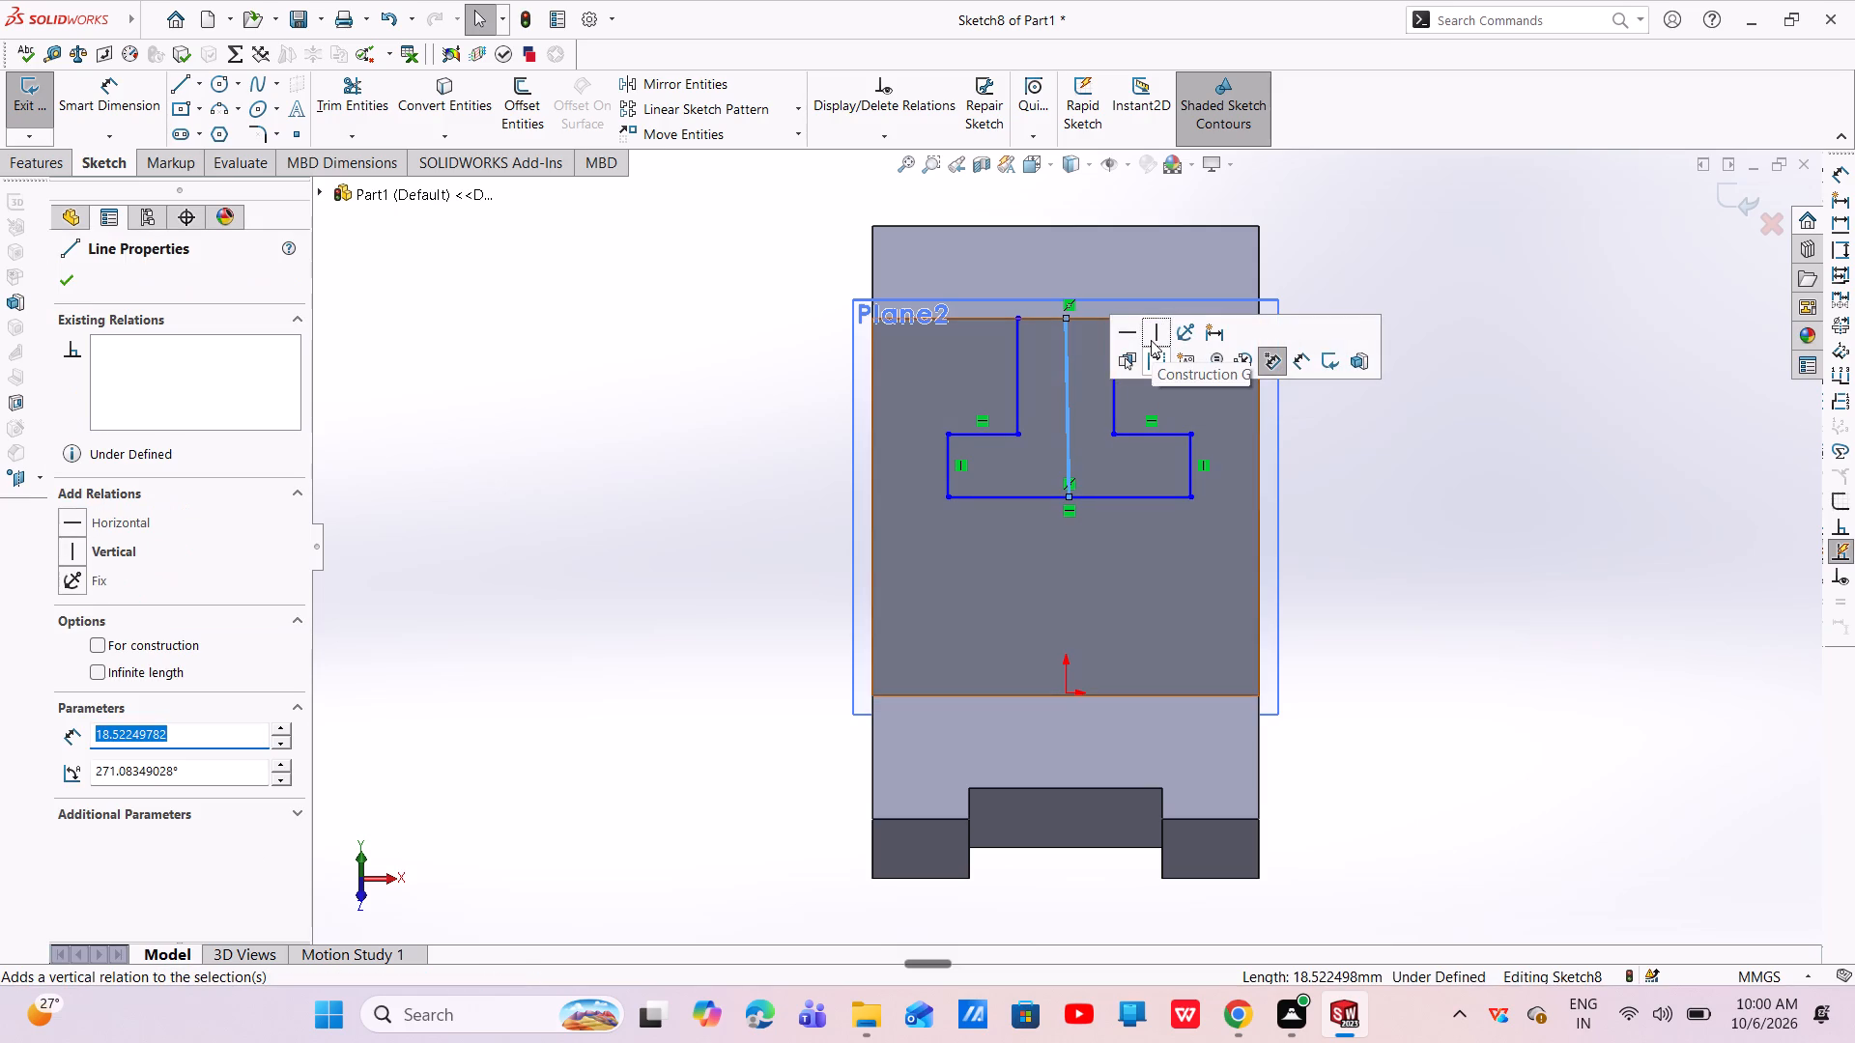
{"action": "left_click", "coordinate": [1151, 339]}
{"action": "key", "text": "Escape"}
{"action": "key", "text": "Escape"}
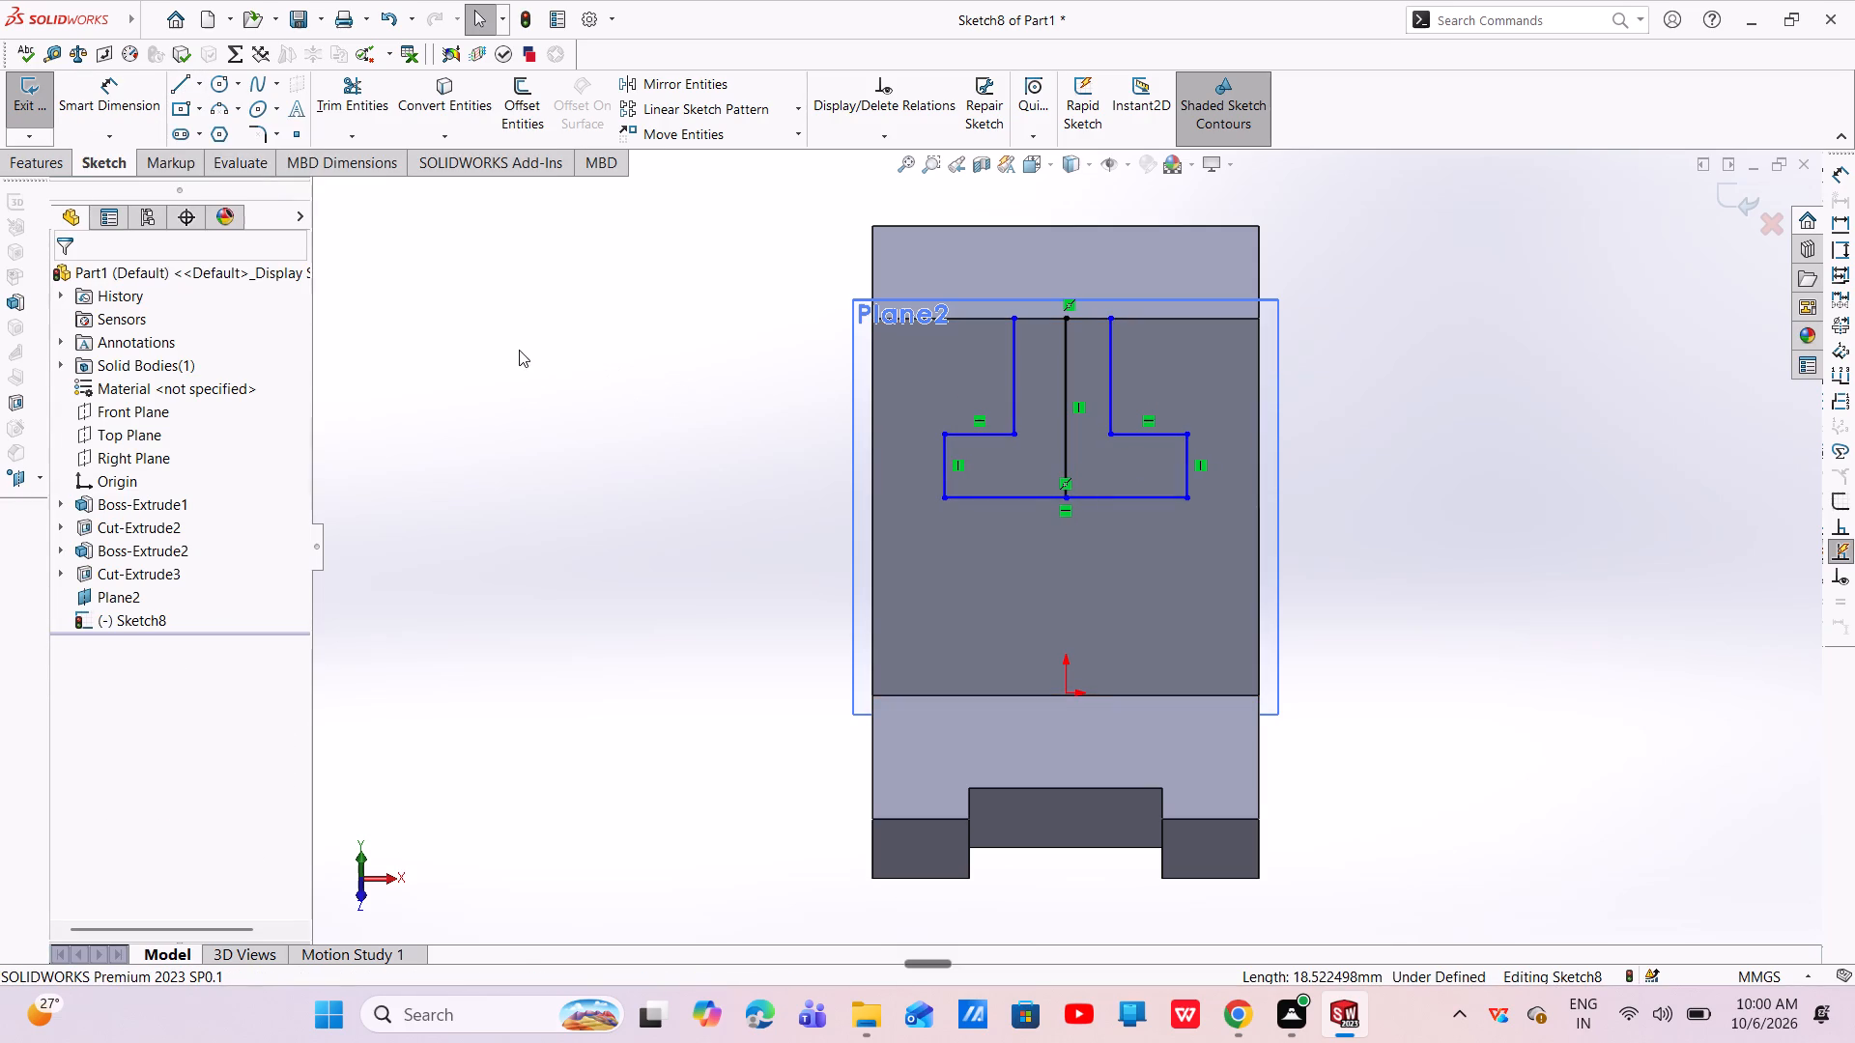
Dimension the bottom line of the T-slot profile to 30 mm.
{"action": "left_click", "coordinate": [101, 102]}
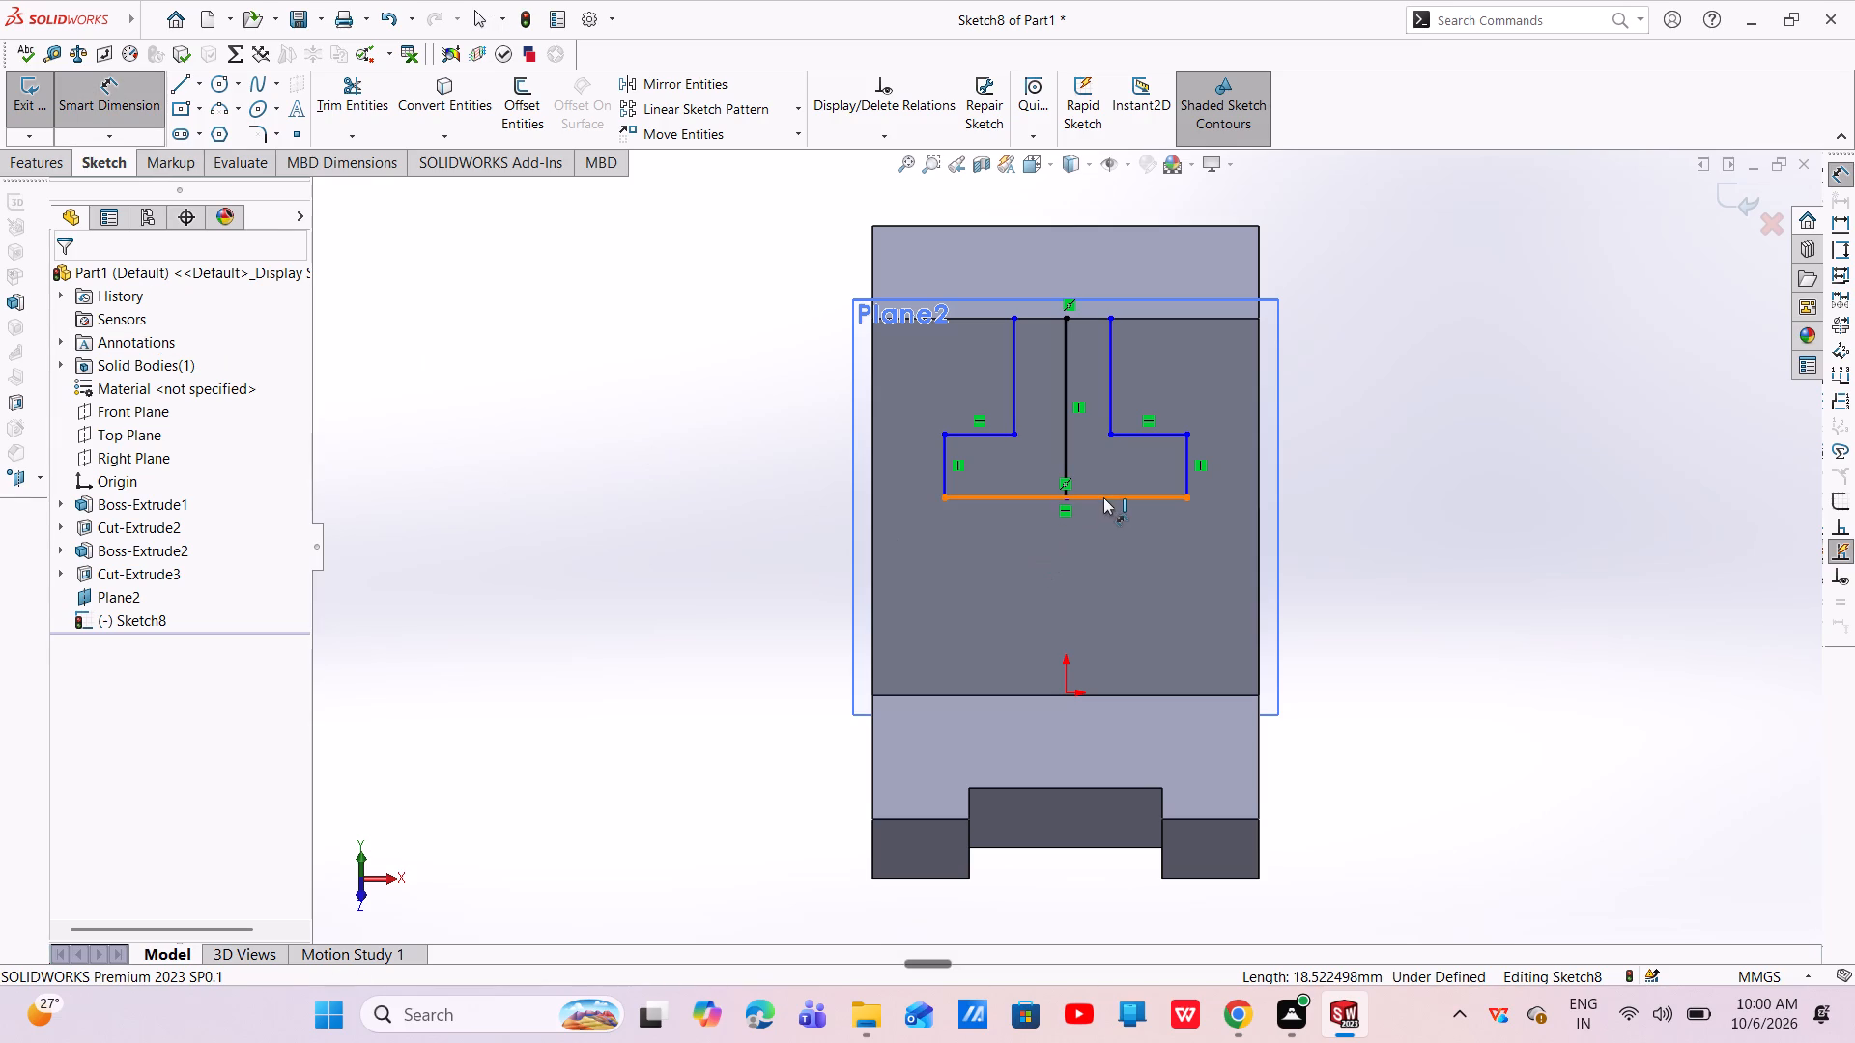
{"action": "left_click", "coordinate": [1103, 497]}
{"action": "left_click", "coordinate": [1084, 582]}
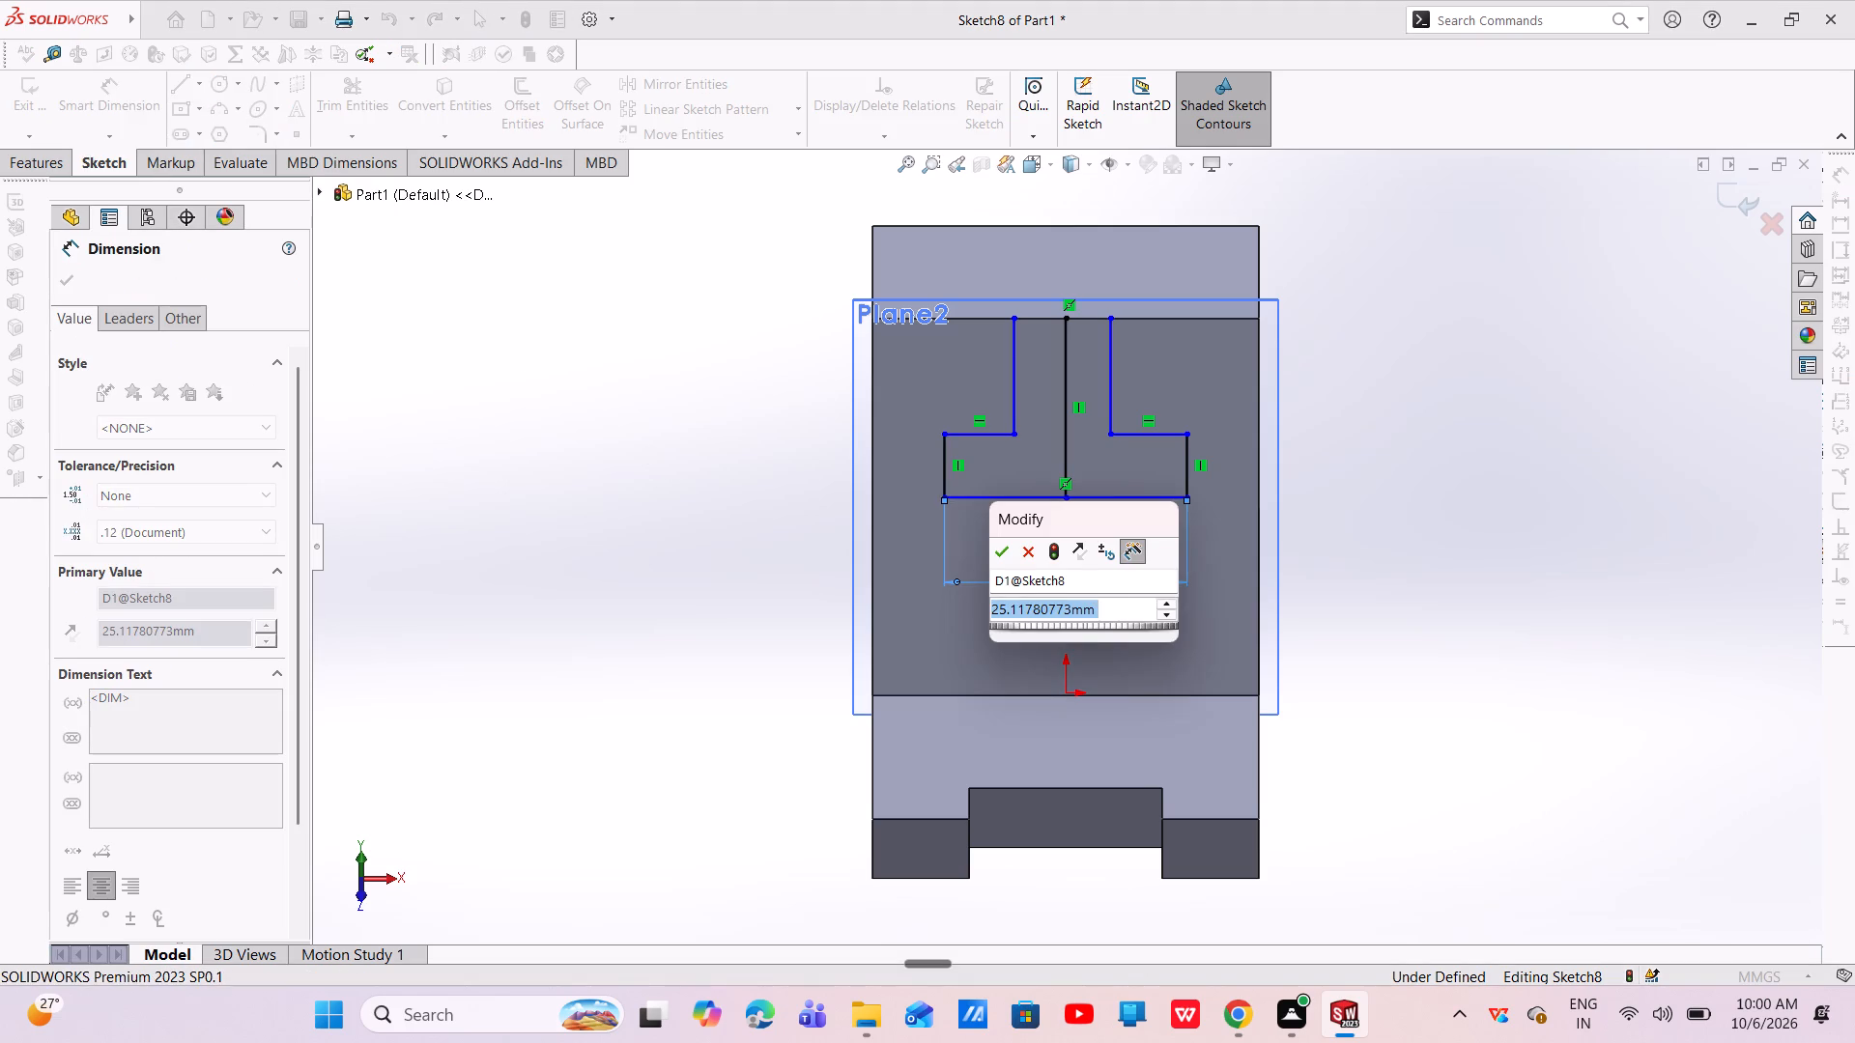
{"action": "key", "text": "BackSpace"}
{"action": "type", "text": "30"}
{"action": "key", "text": "Return"}
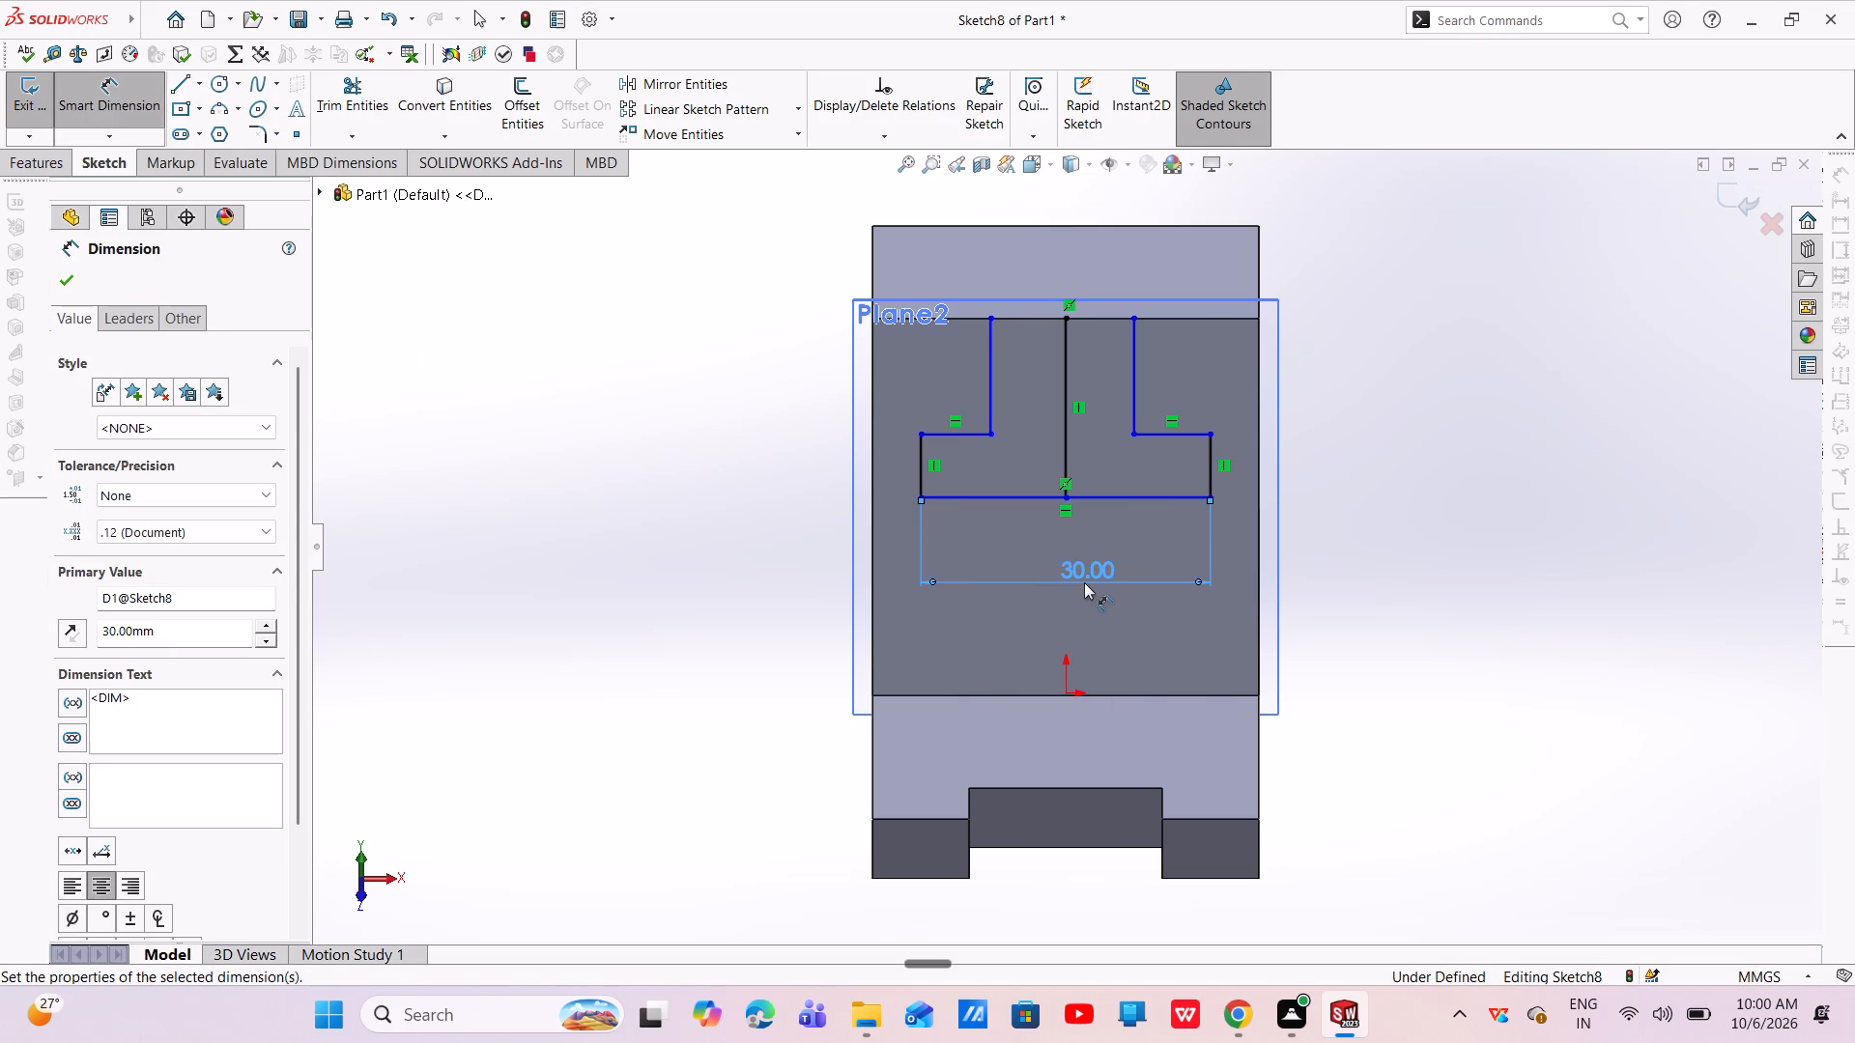
{"action": "key", "text": "Escape"}
{"action": "key", "text": "Escape"}
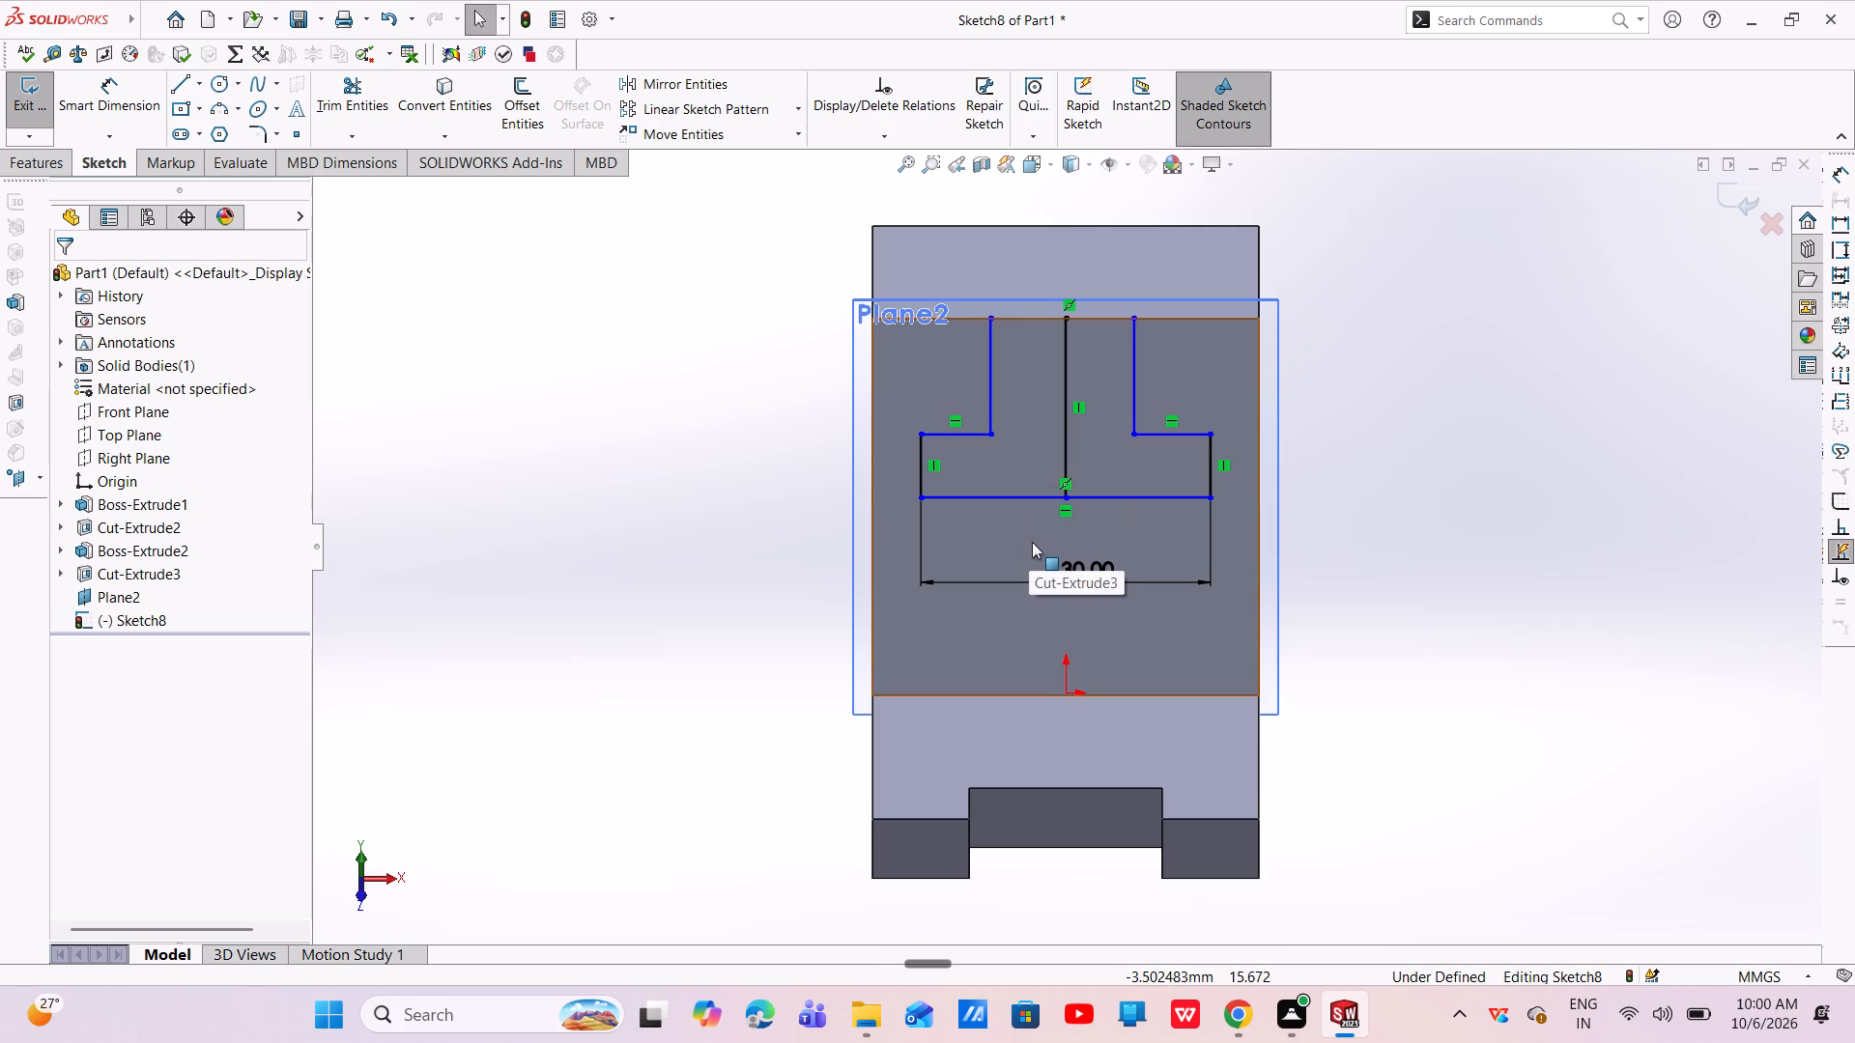
Dimension the short vertical line at the left end of the T-slot's foot to 5 mm.
{"action": "left_click", "coordinate": [89, 114]}
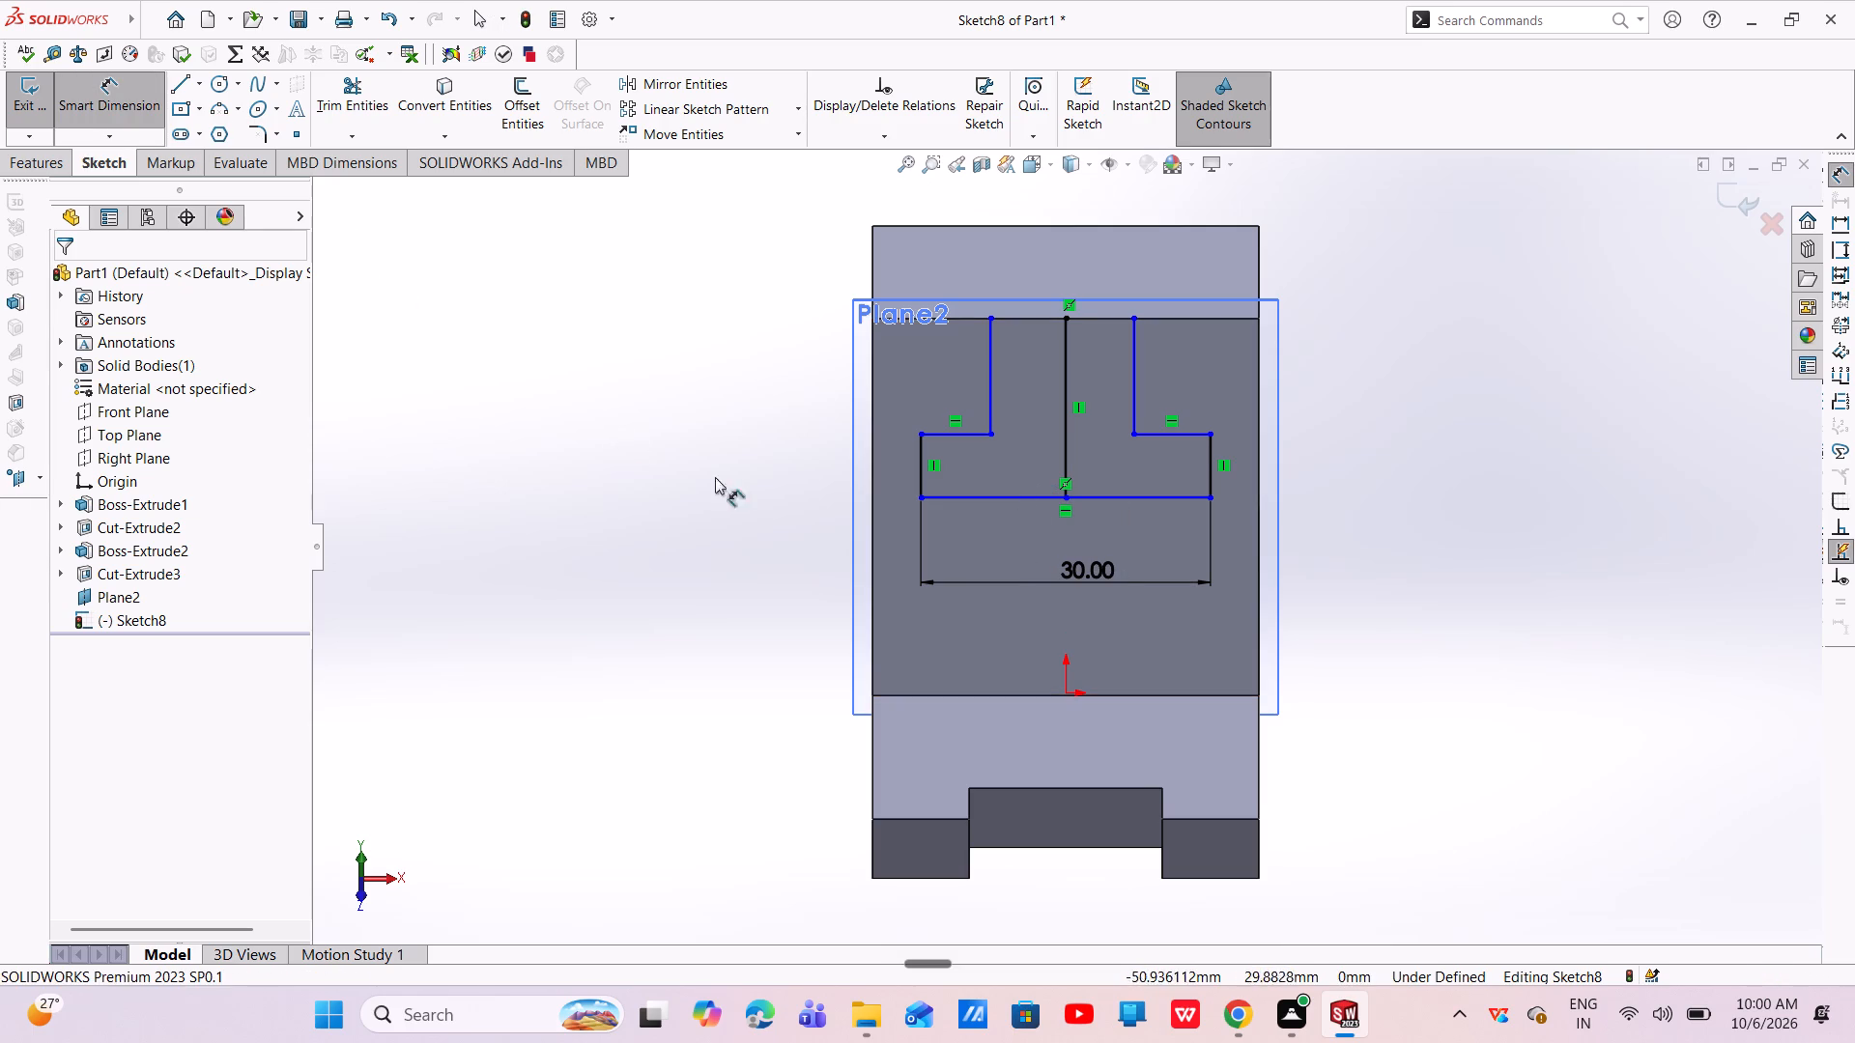
{"action": "left_click", "coordinate": [920, 465]}
{"action": "left_click", "coordinate": [746, 467]}
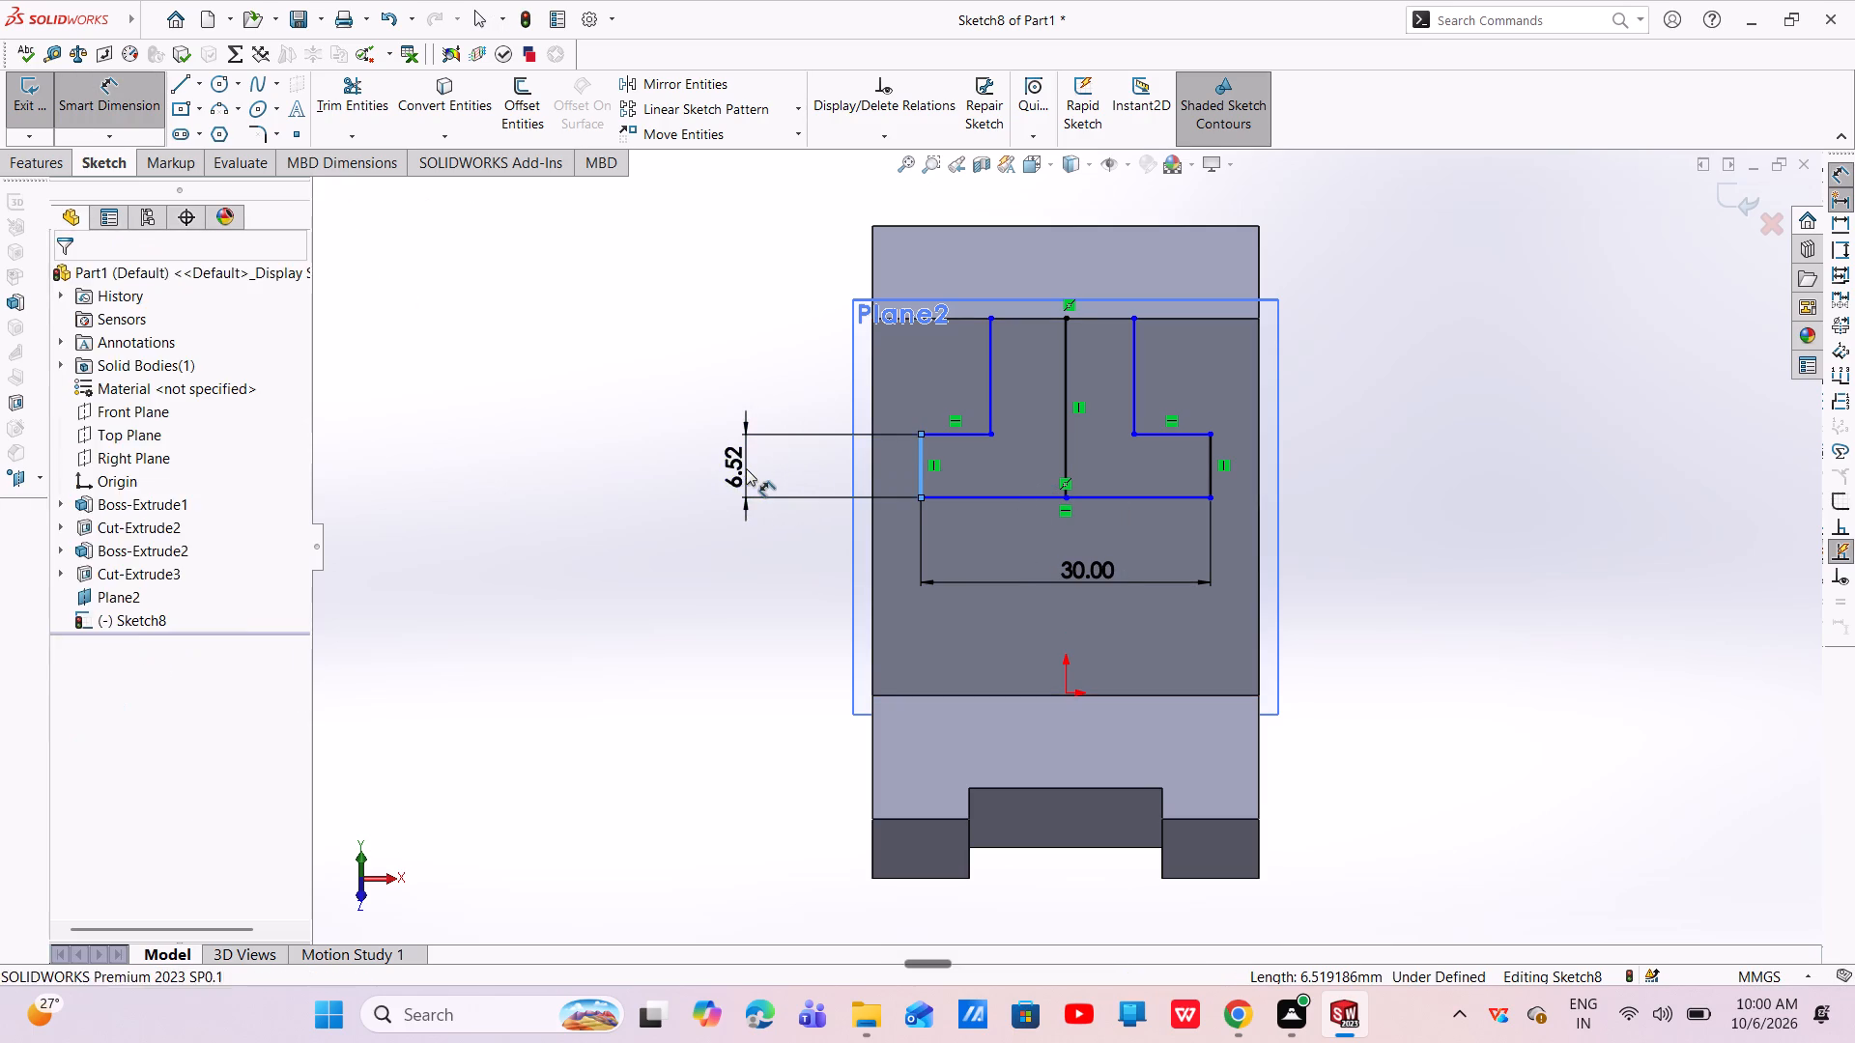
{"action": "key", "text": "BackSpace"}
{"action": "key", "text": "5"}
{"action": "key", "text": "Return"}
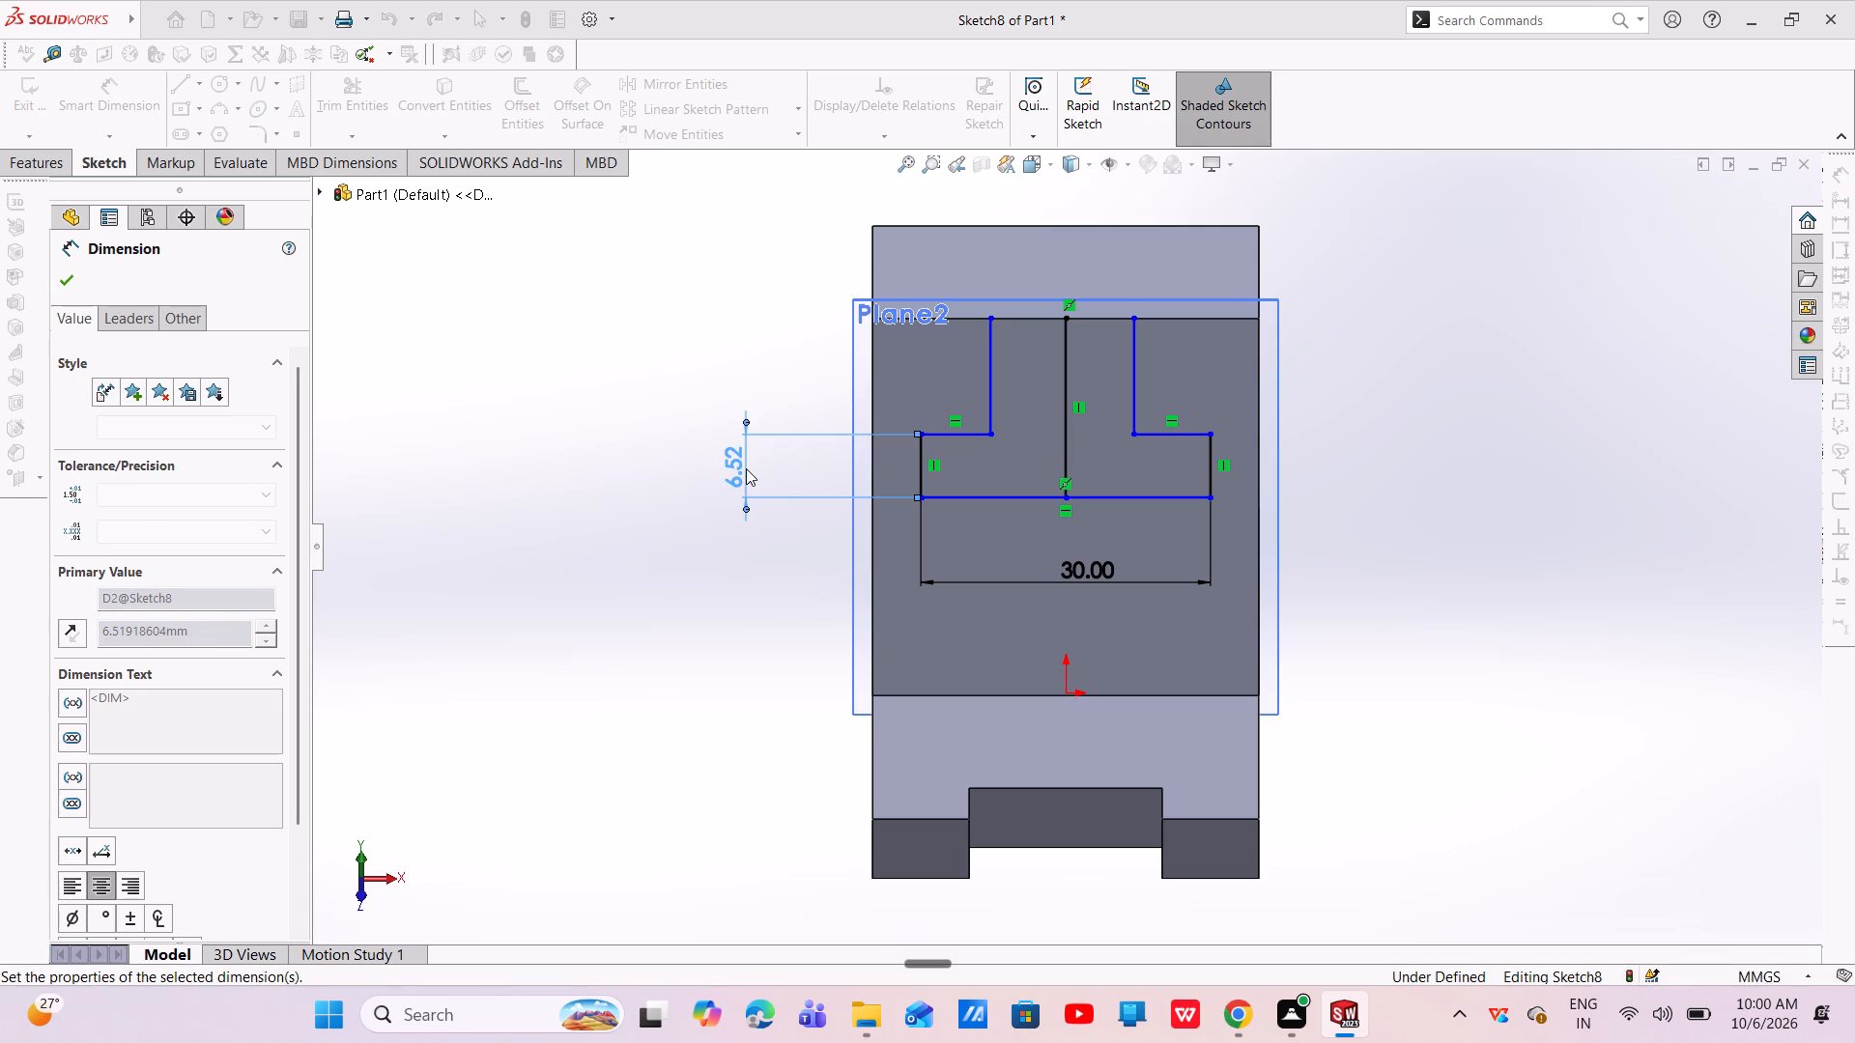
Dimension the short vertical line at the right end of the T-slot's foot to 5 mm.
{"action": "left_click", "coordinate": [1217, 459]}
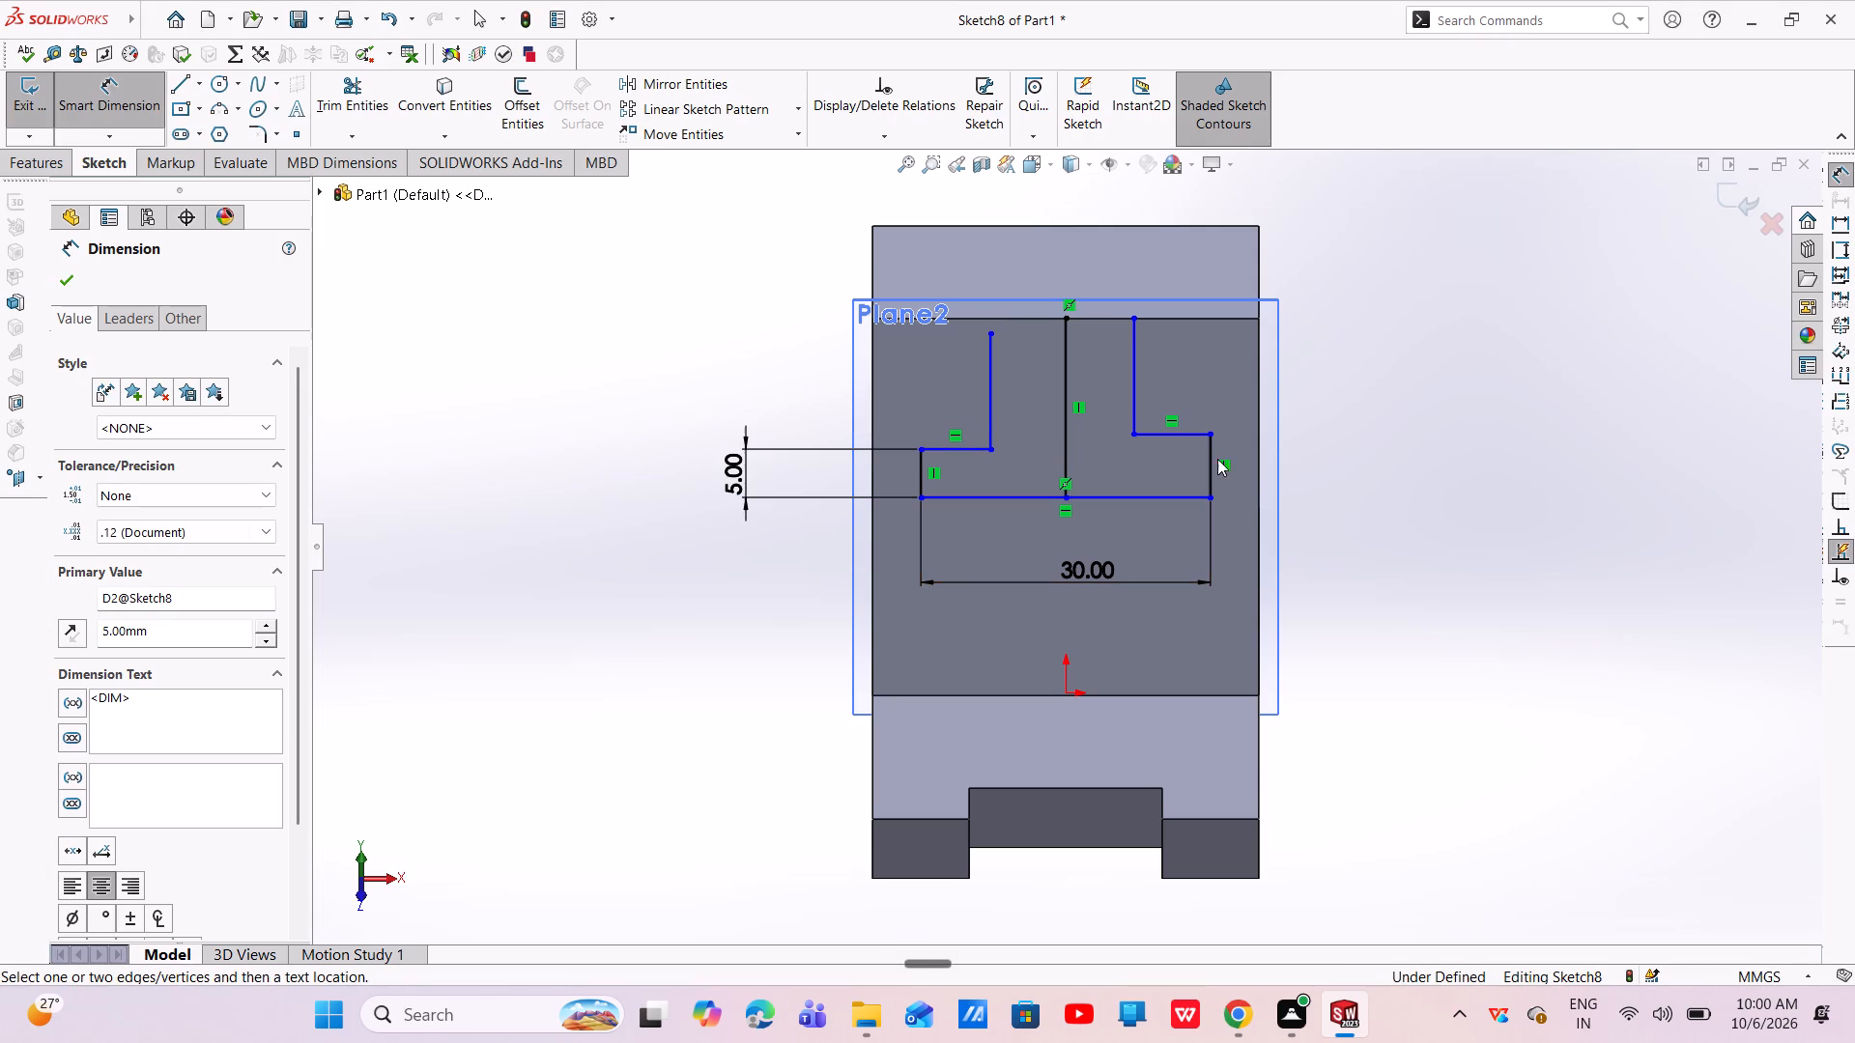
{"action": "left_click", "coordinate": [1206, 458]}
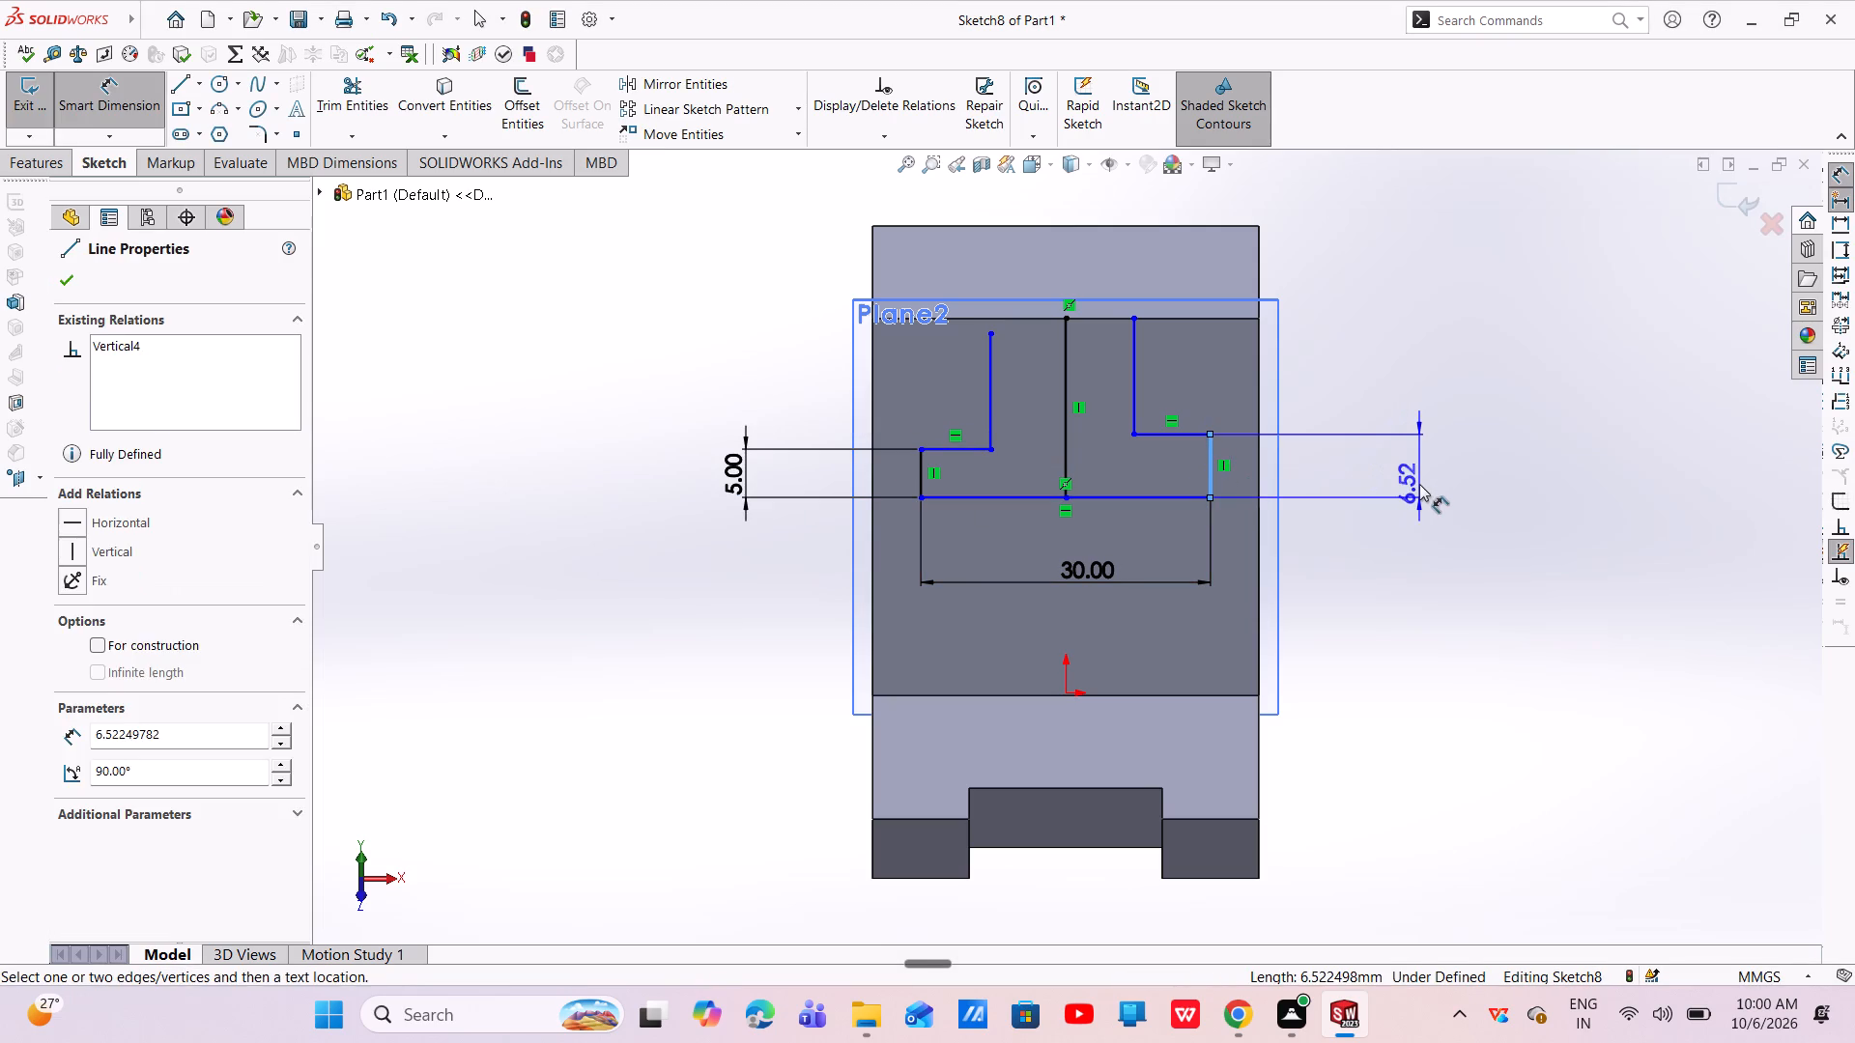
{"action": "left_click", "coordinate": [1419, 484]}
{"action": "key", "text": "BackSpace"}
{"action": "key", "text": "5"}
{"action": "key", "text": "Return"}
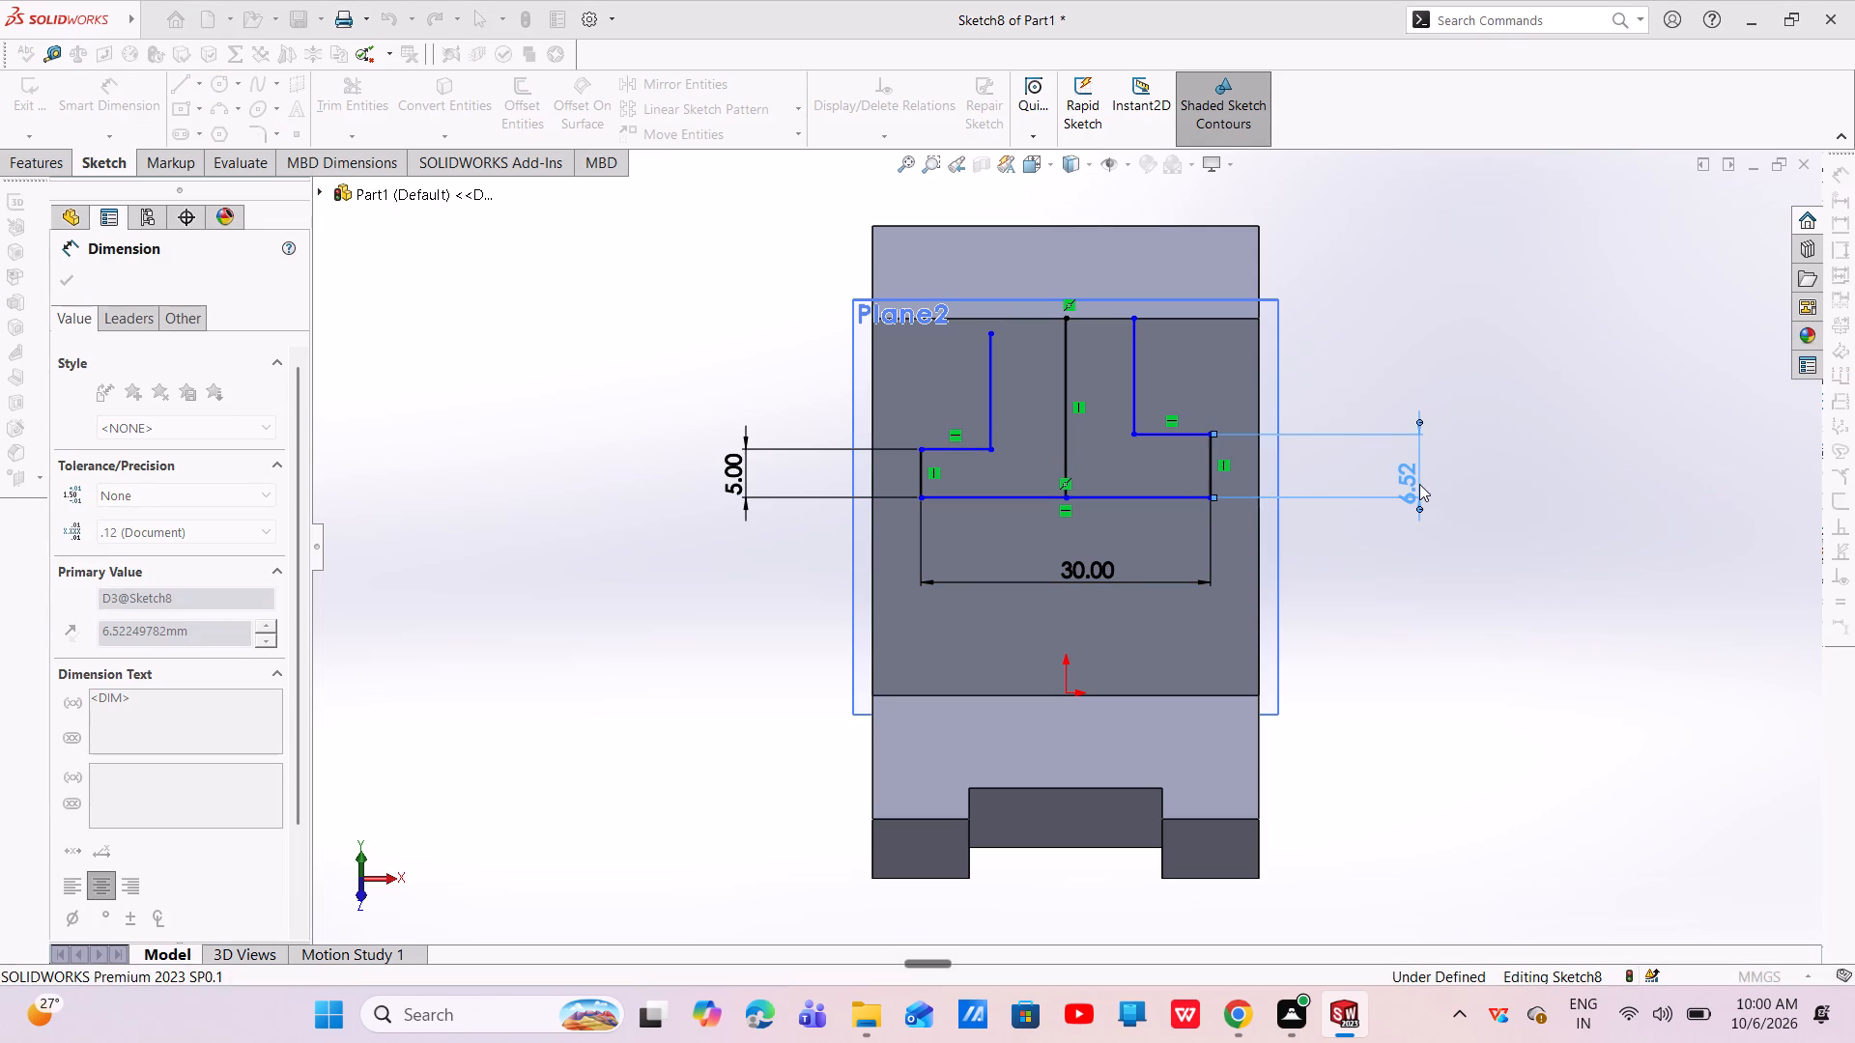
{"action": "key", "text": "Escape"}
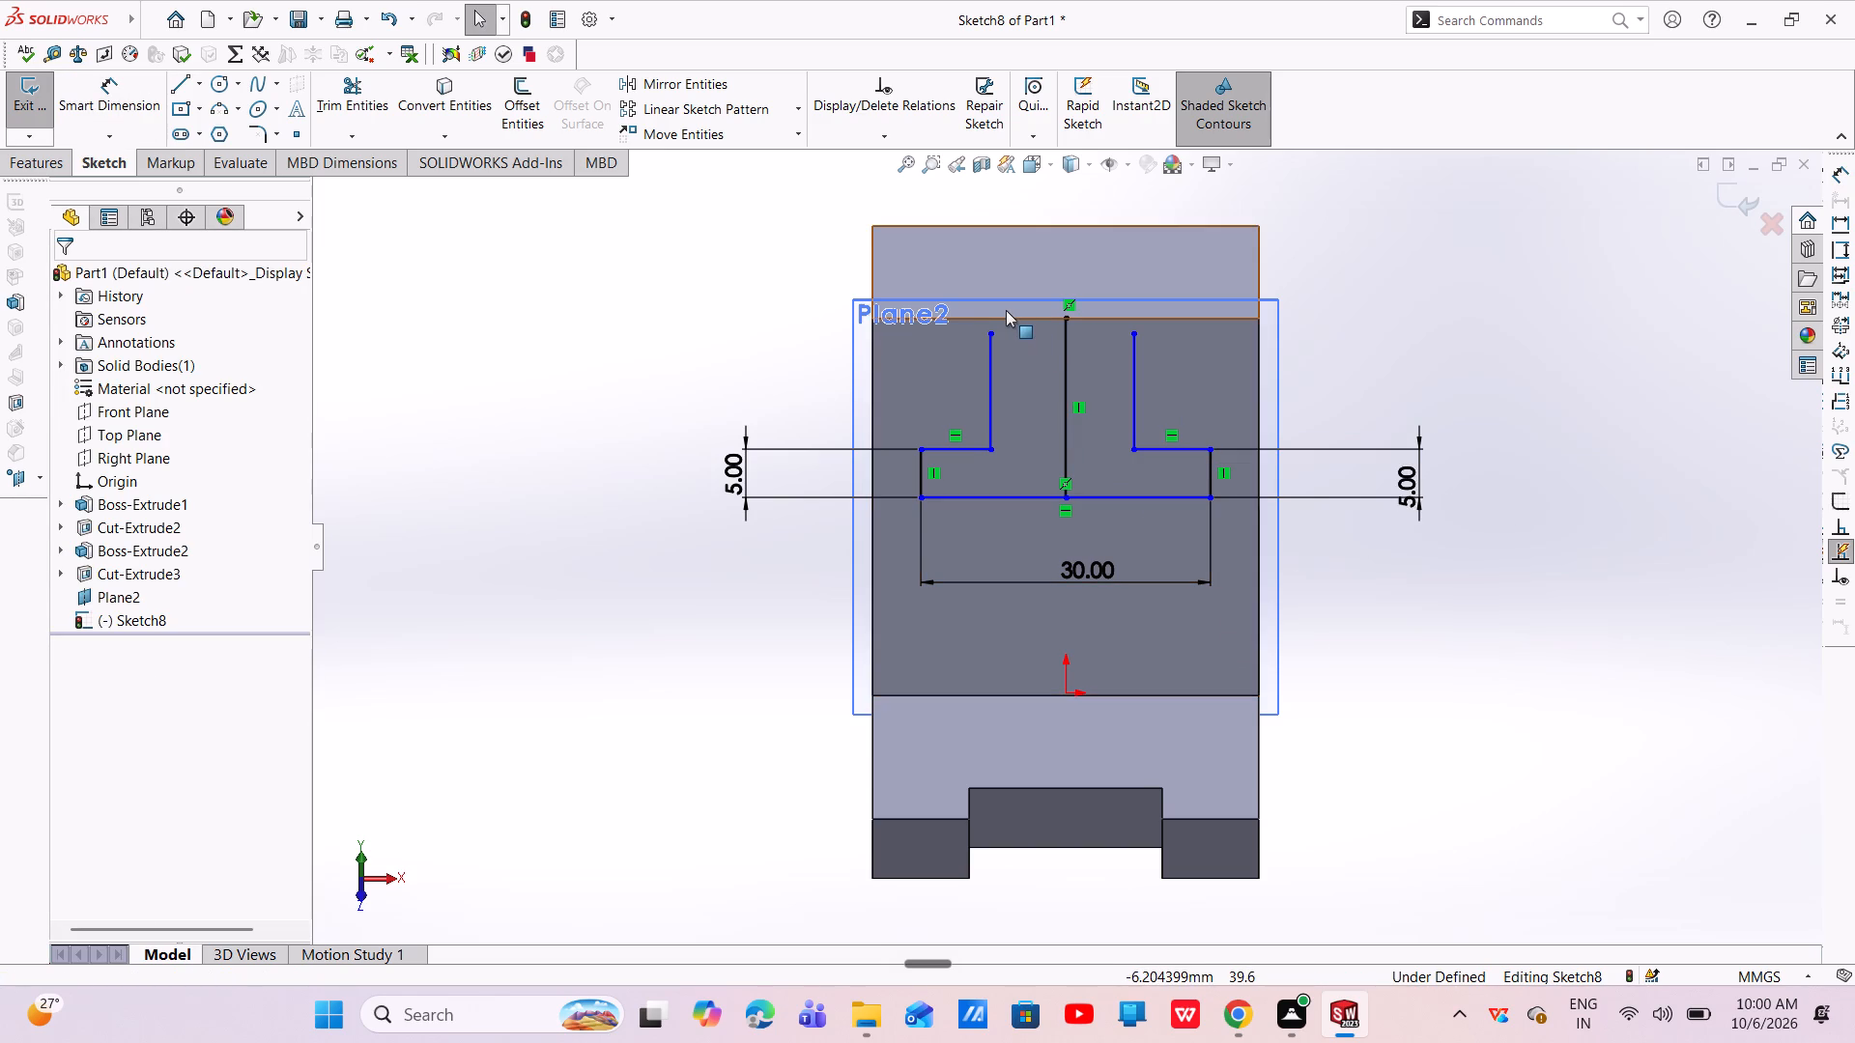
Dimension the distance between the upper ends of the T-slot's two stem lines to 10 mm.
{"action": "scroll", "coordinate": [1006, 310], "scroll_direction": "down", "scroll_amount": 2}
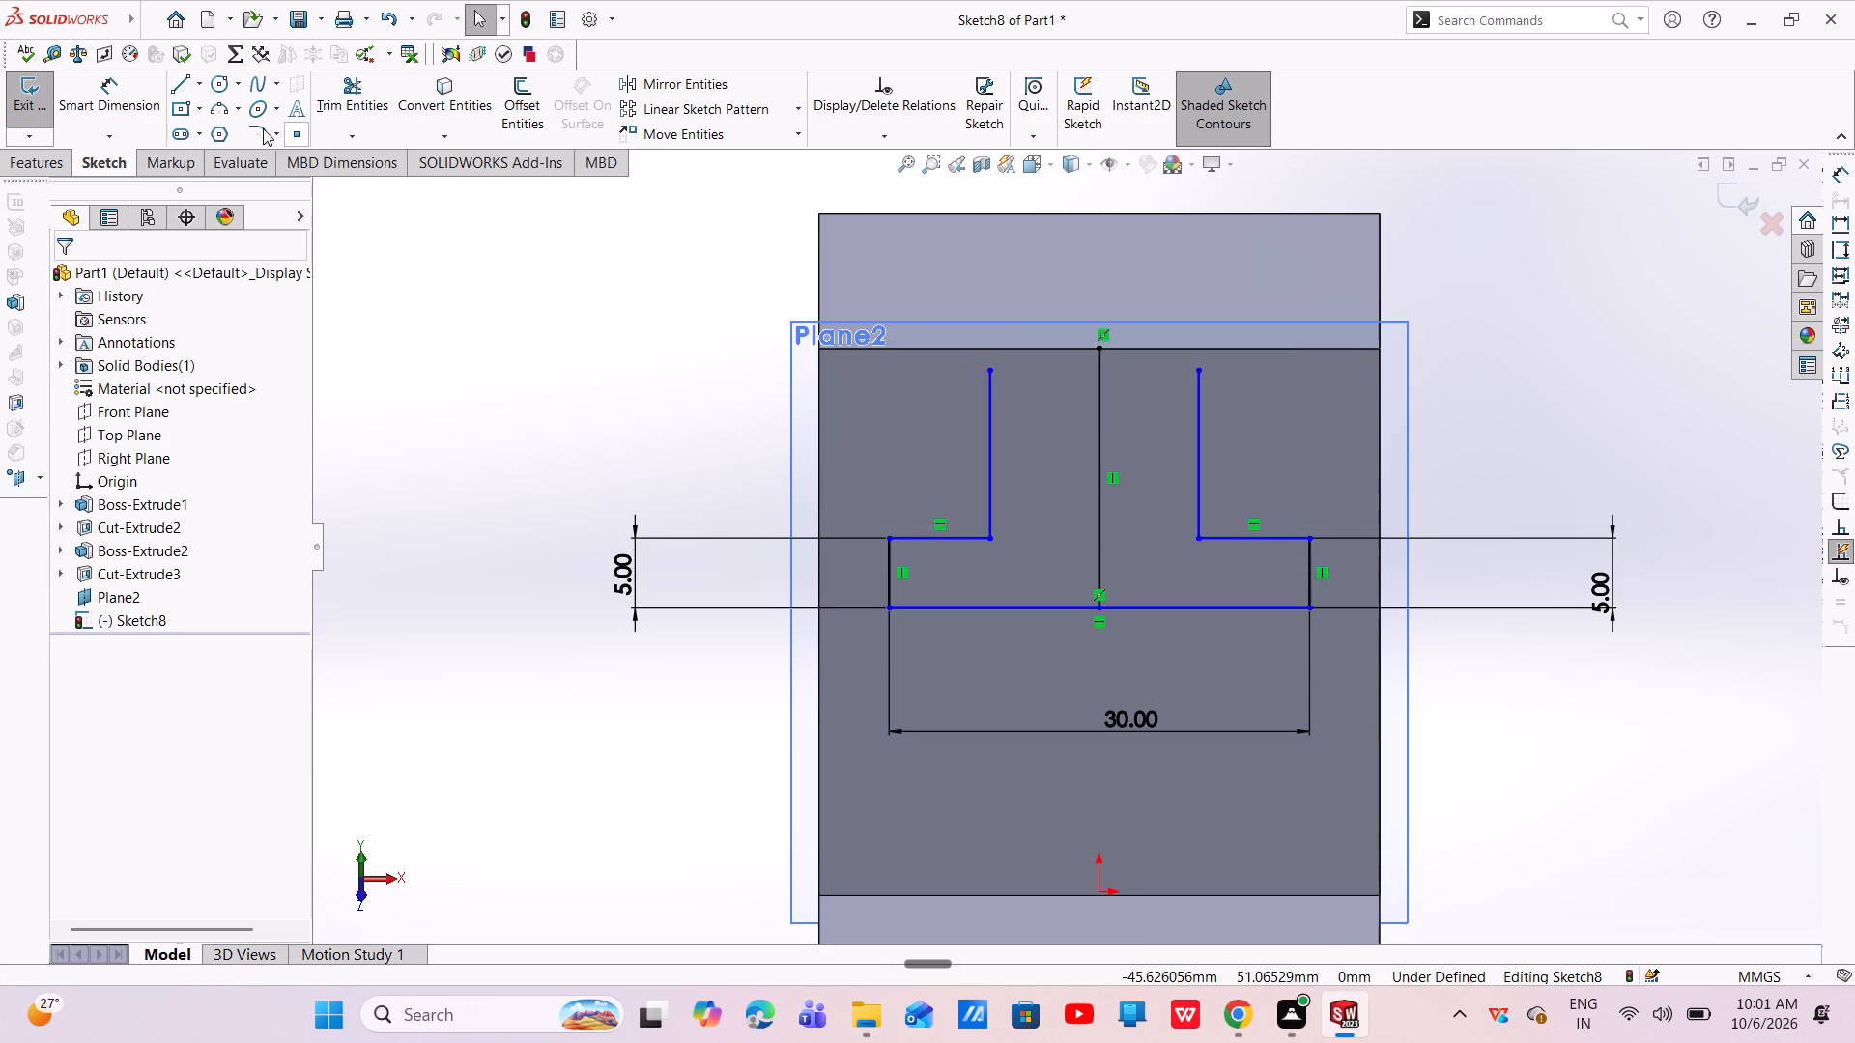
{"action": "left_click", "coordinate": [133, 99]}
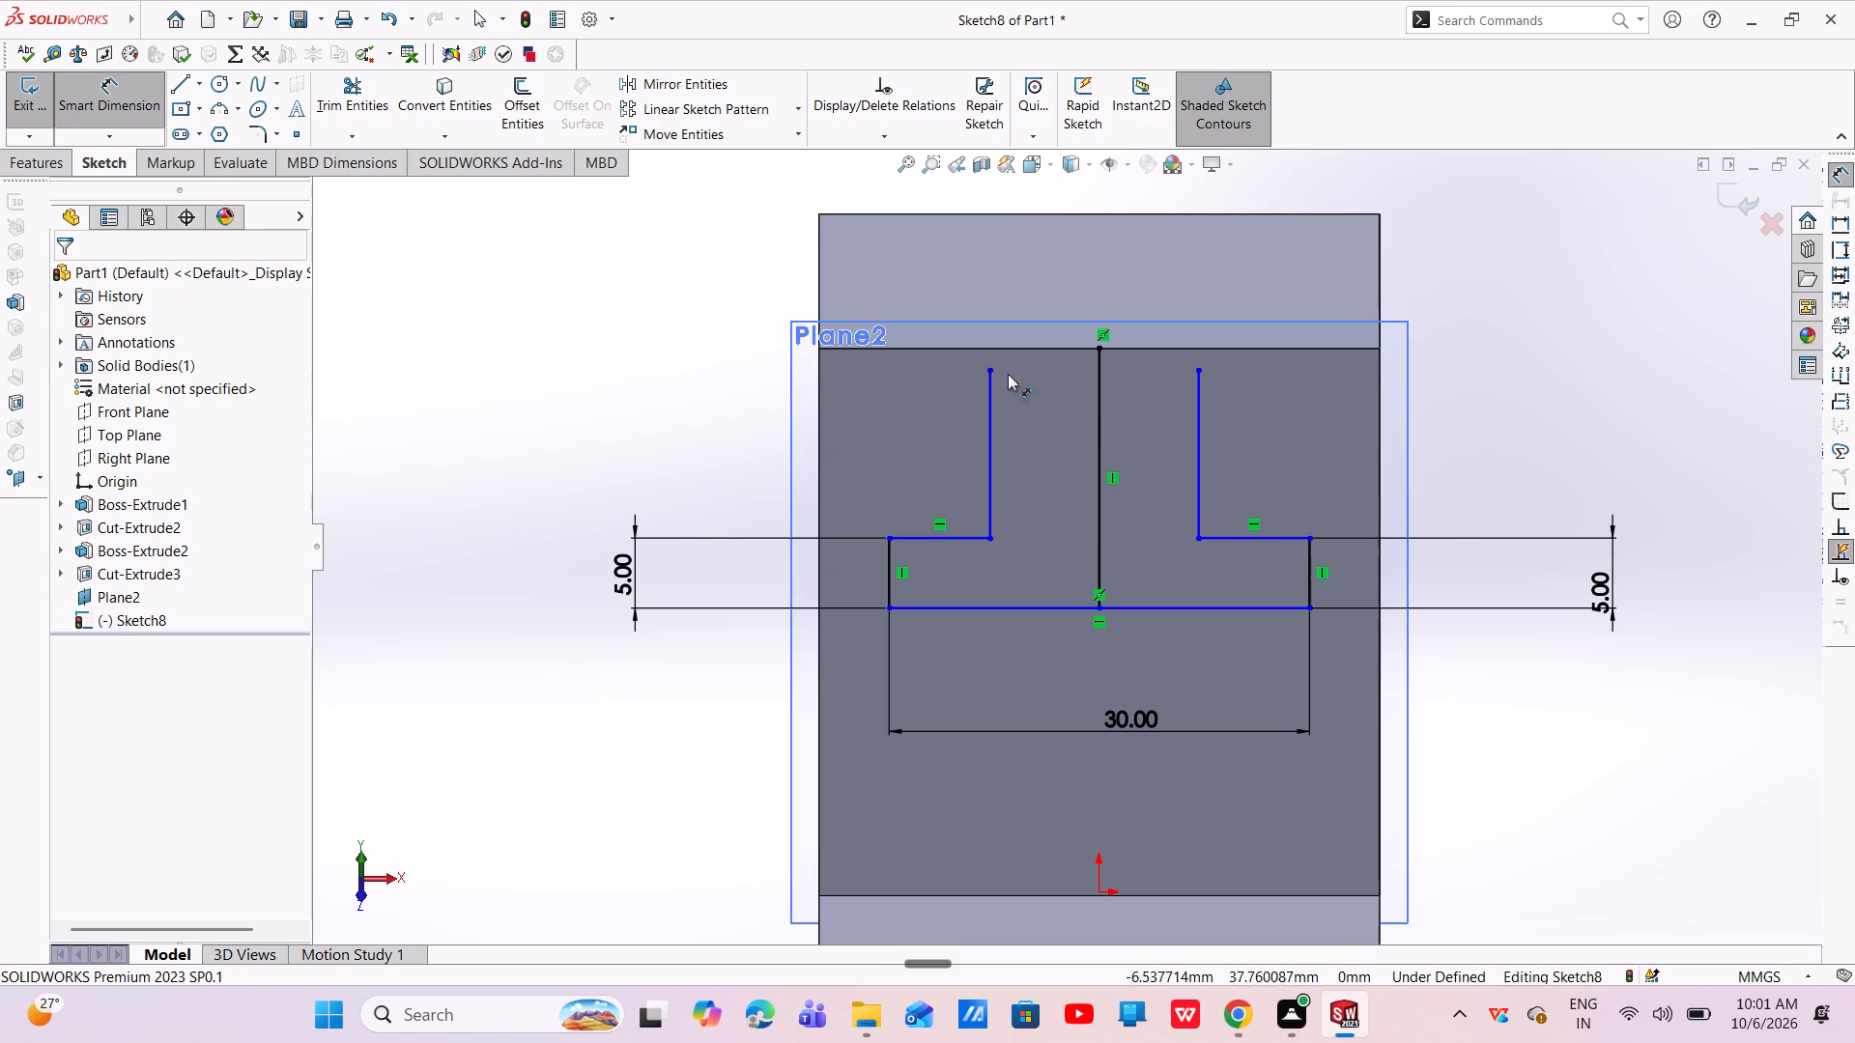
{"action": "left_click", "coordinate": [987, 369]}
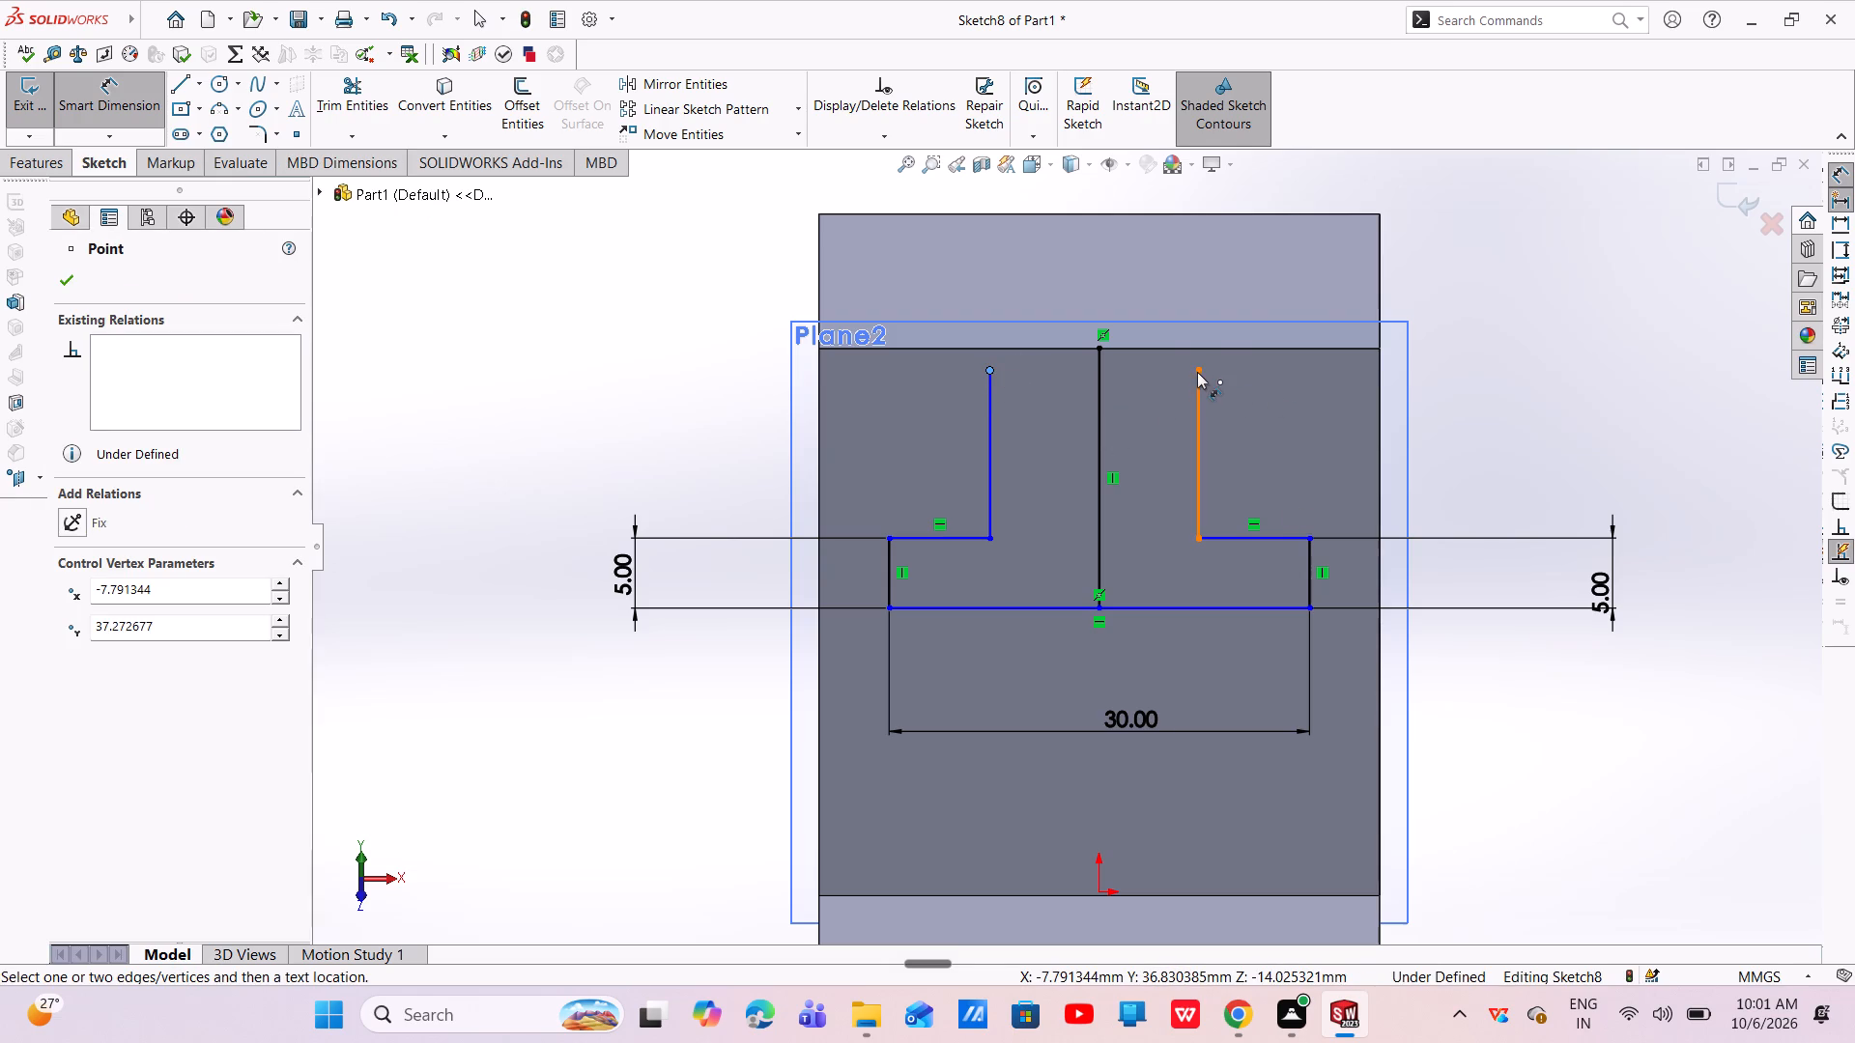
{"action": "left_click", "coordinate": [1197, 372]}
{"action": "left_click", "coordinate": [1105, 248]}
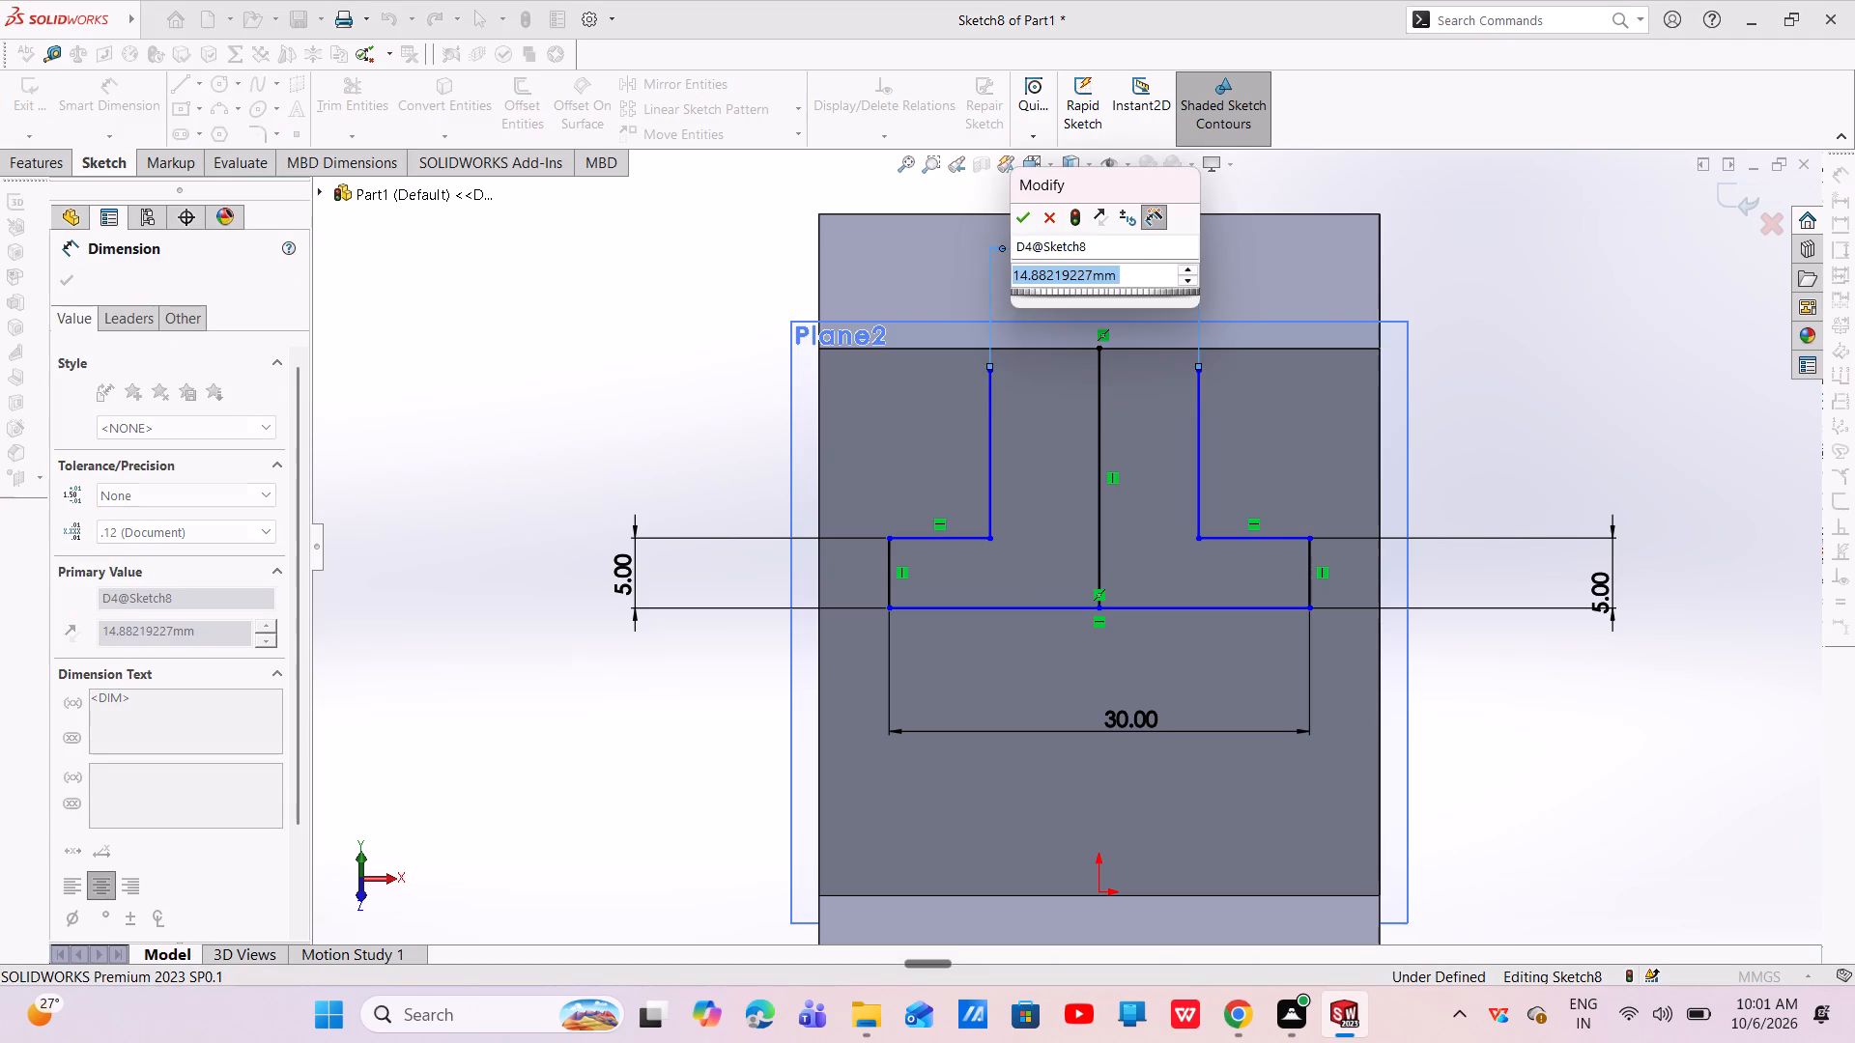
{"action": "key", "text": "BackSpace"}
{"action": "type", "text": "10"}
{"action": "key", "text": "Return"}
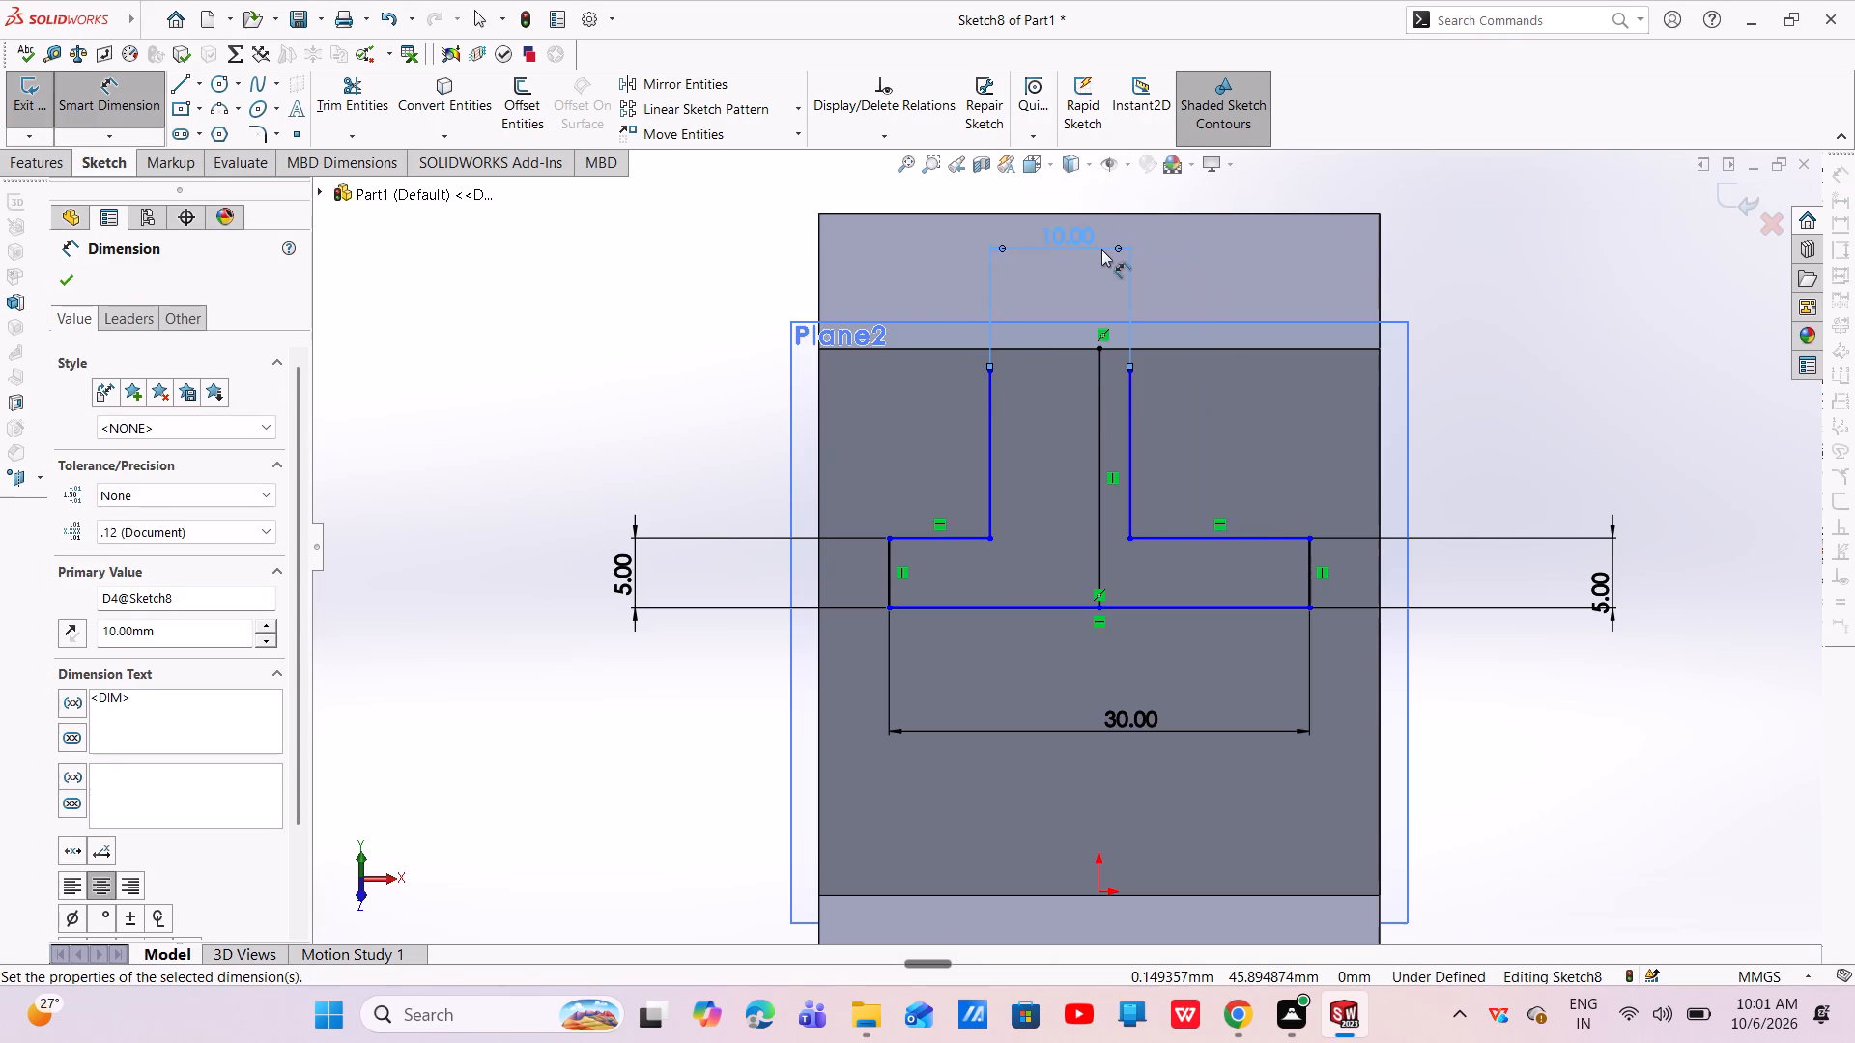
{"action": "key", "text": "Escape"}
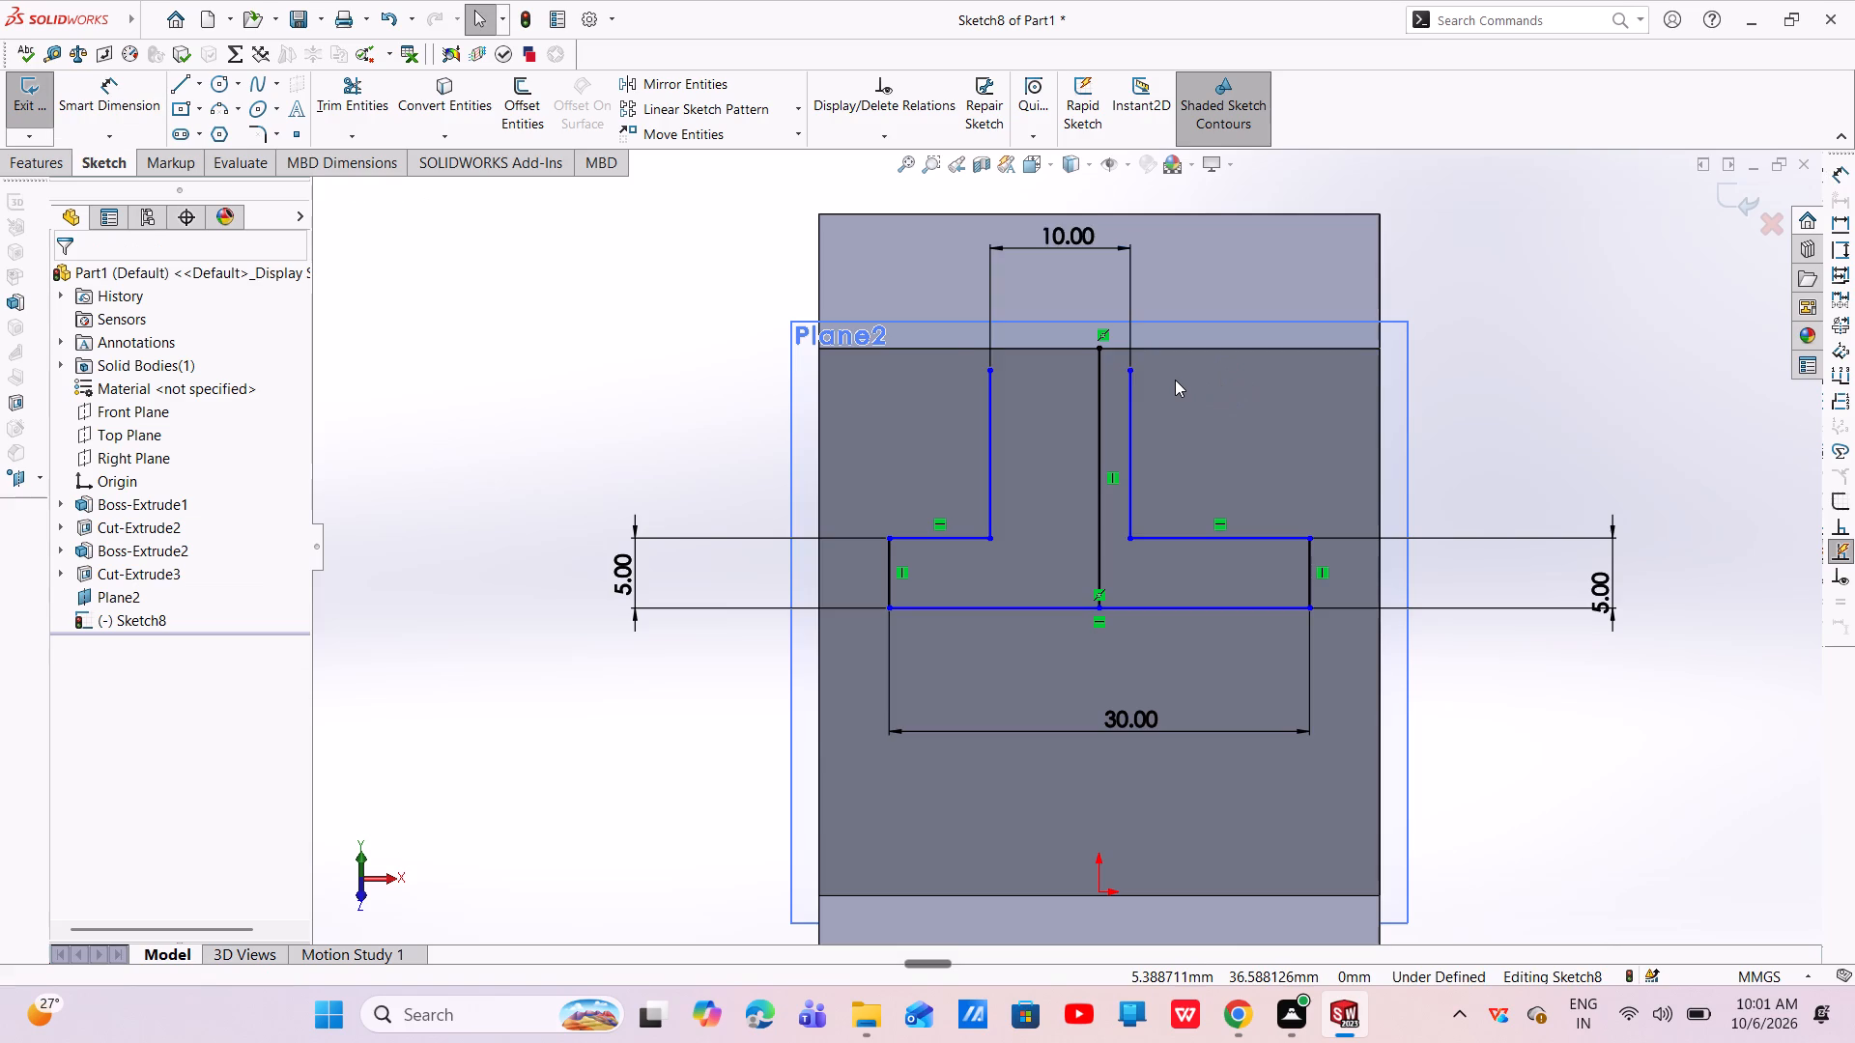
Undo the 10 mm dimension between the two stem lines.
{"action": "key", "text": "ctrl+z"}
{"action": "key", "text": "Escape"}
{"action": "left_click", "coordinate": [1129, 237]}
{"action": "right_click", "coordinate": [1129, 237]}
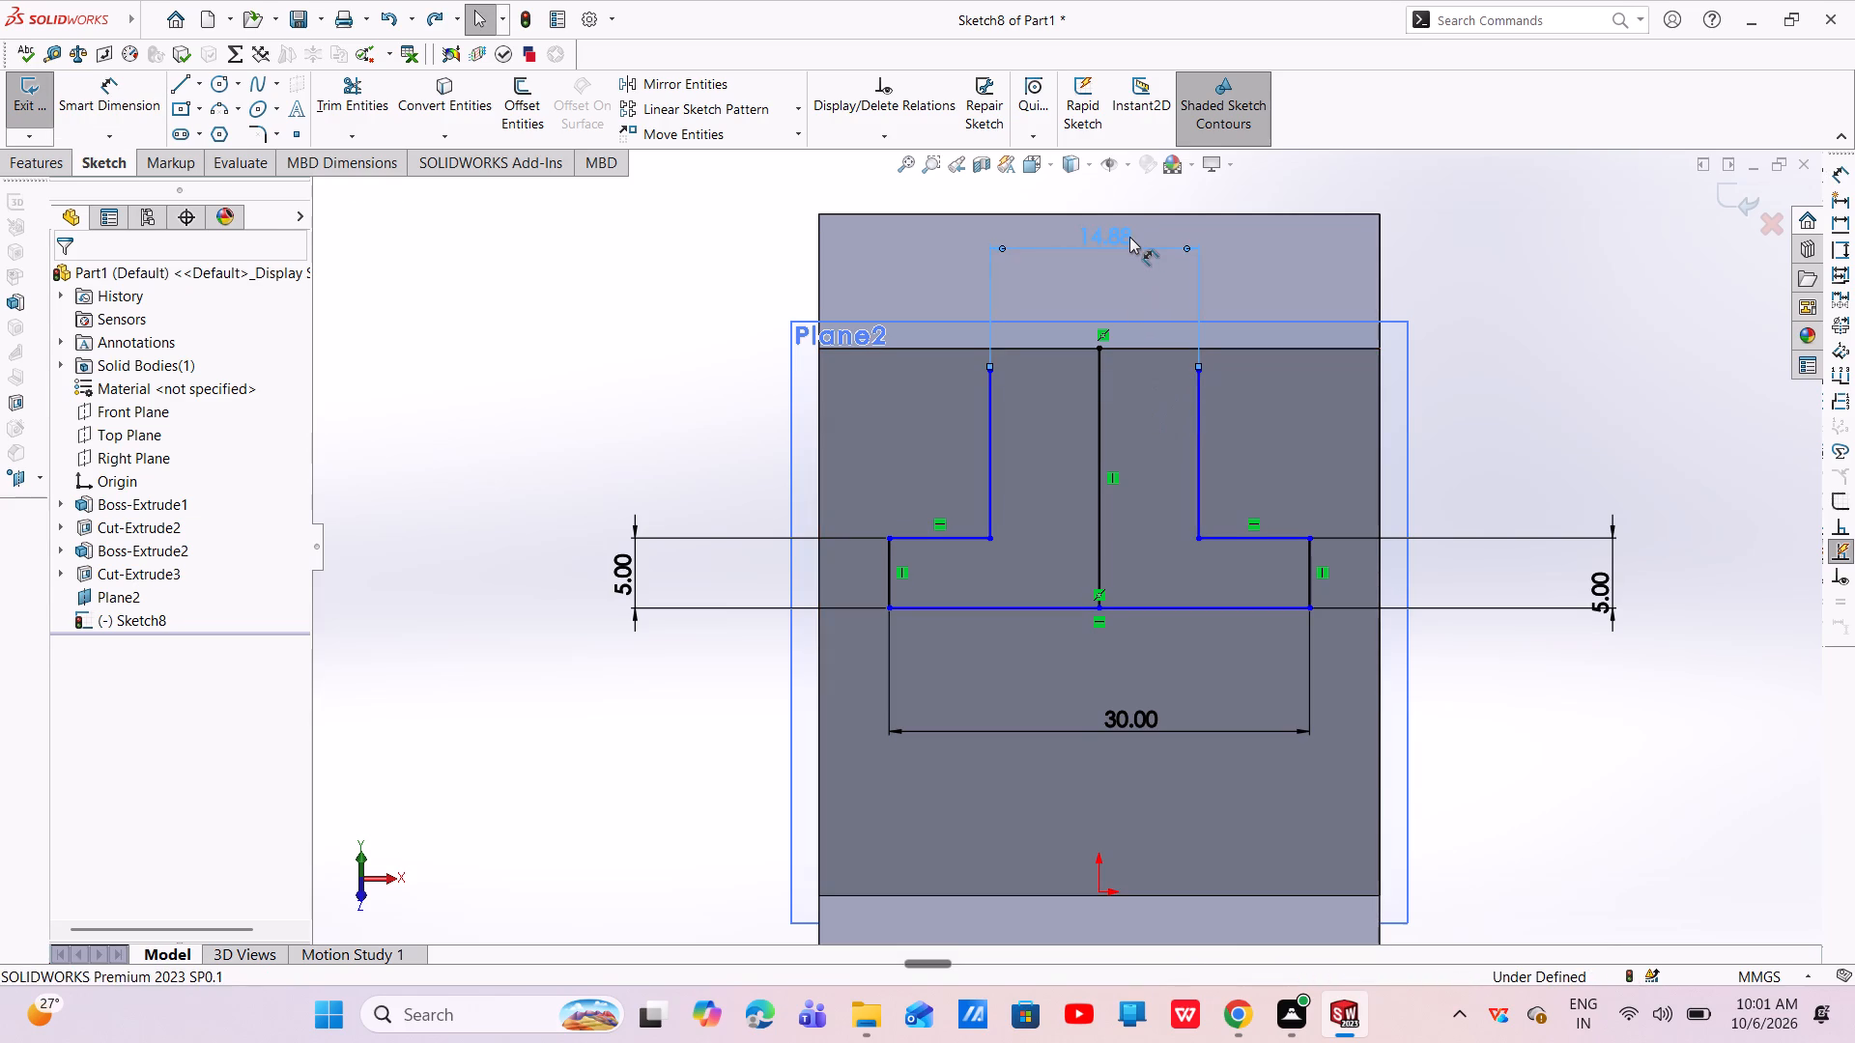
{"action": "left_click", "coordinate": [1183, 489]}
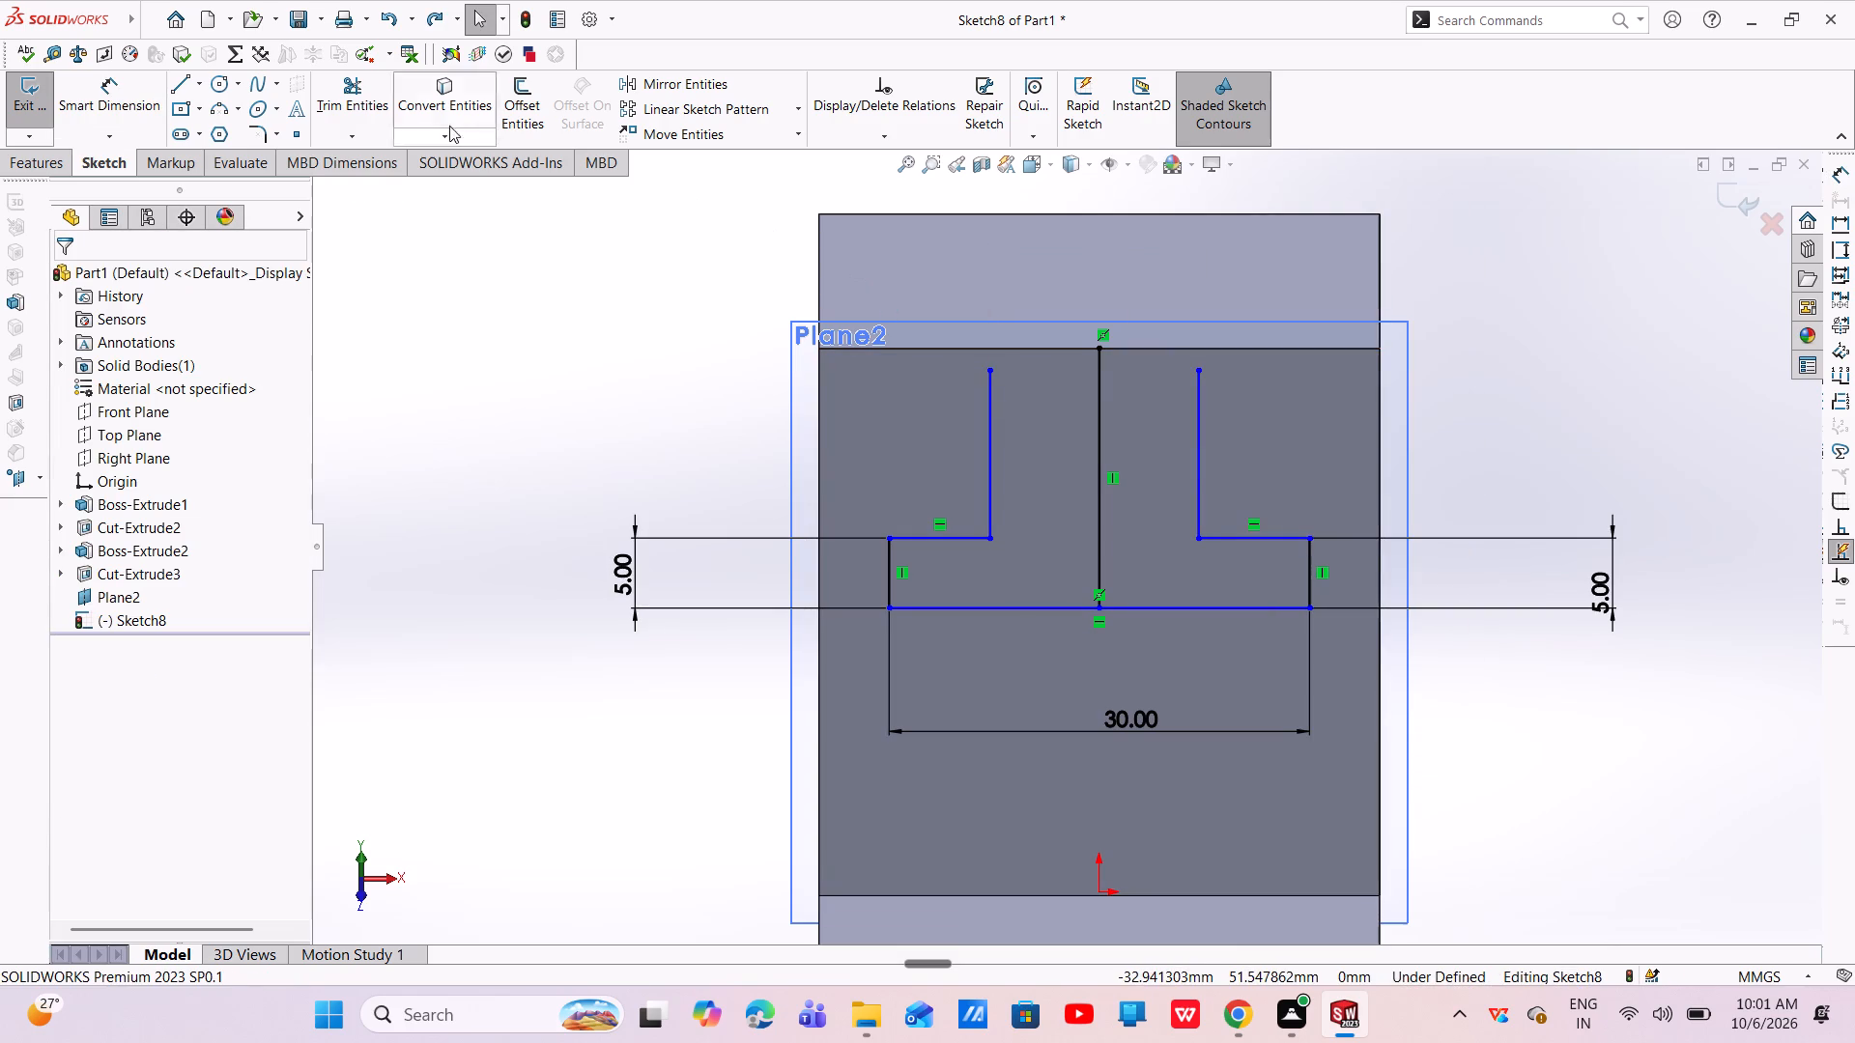
Dimension the distance from the top of the centre line to the right stem line's upper end to 5 mm.
{"action": "left_click", "coordinate": [153, 99]}
{"action": "left_click", "coordinate": [1097, 346]}
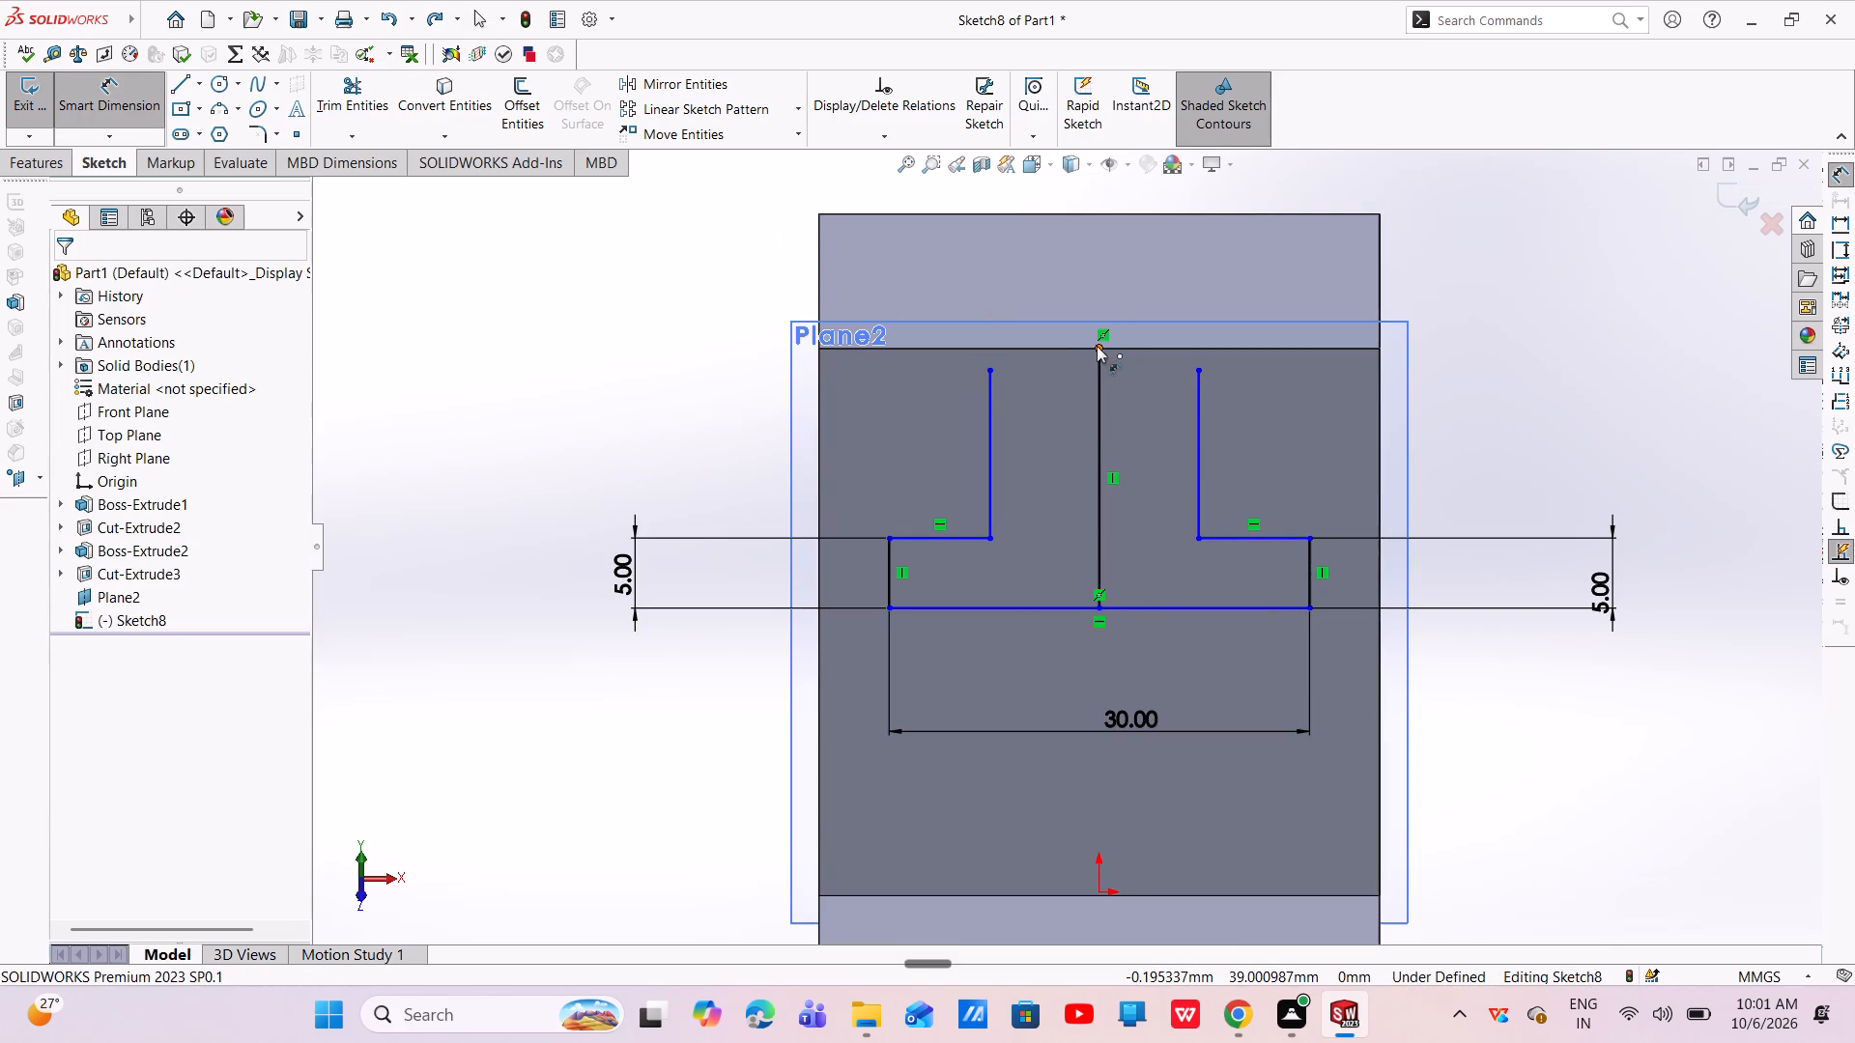
{"action": "left_click", "coordinate": [1198, 372]}
{"action": "left_click", "coordinate": [1157, 252]}
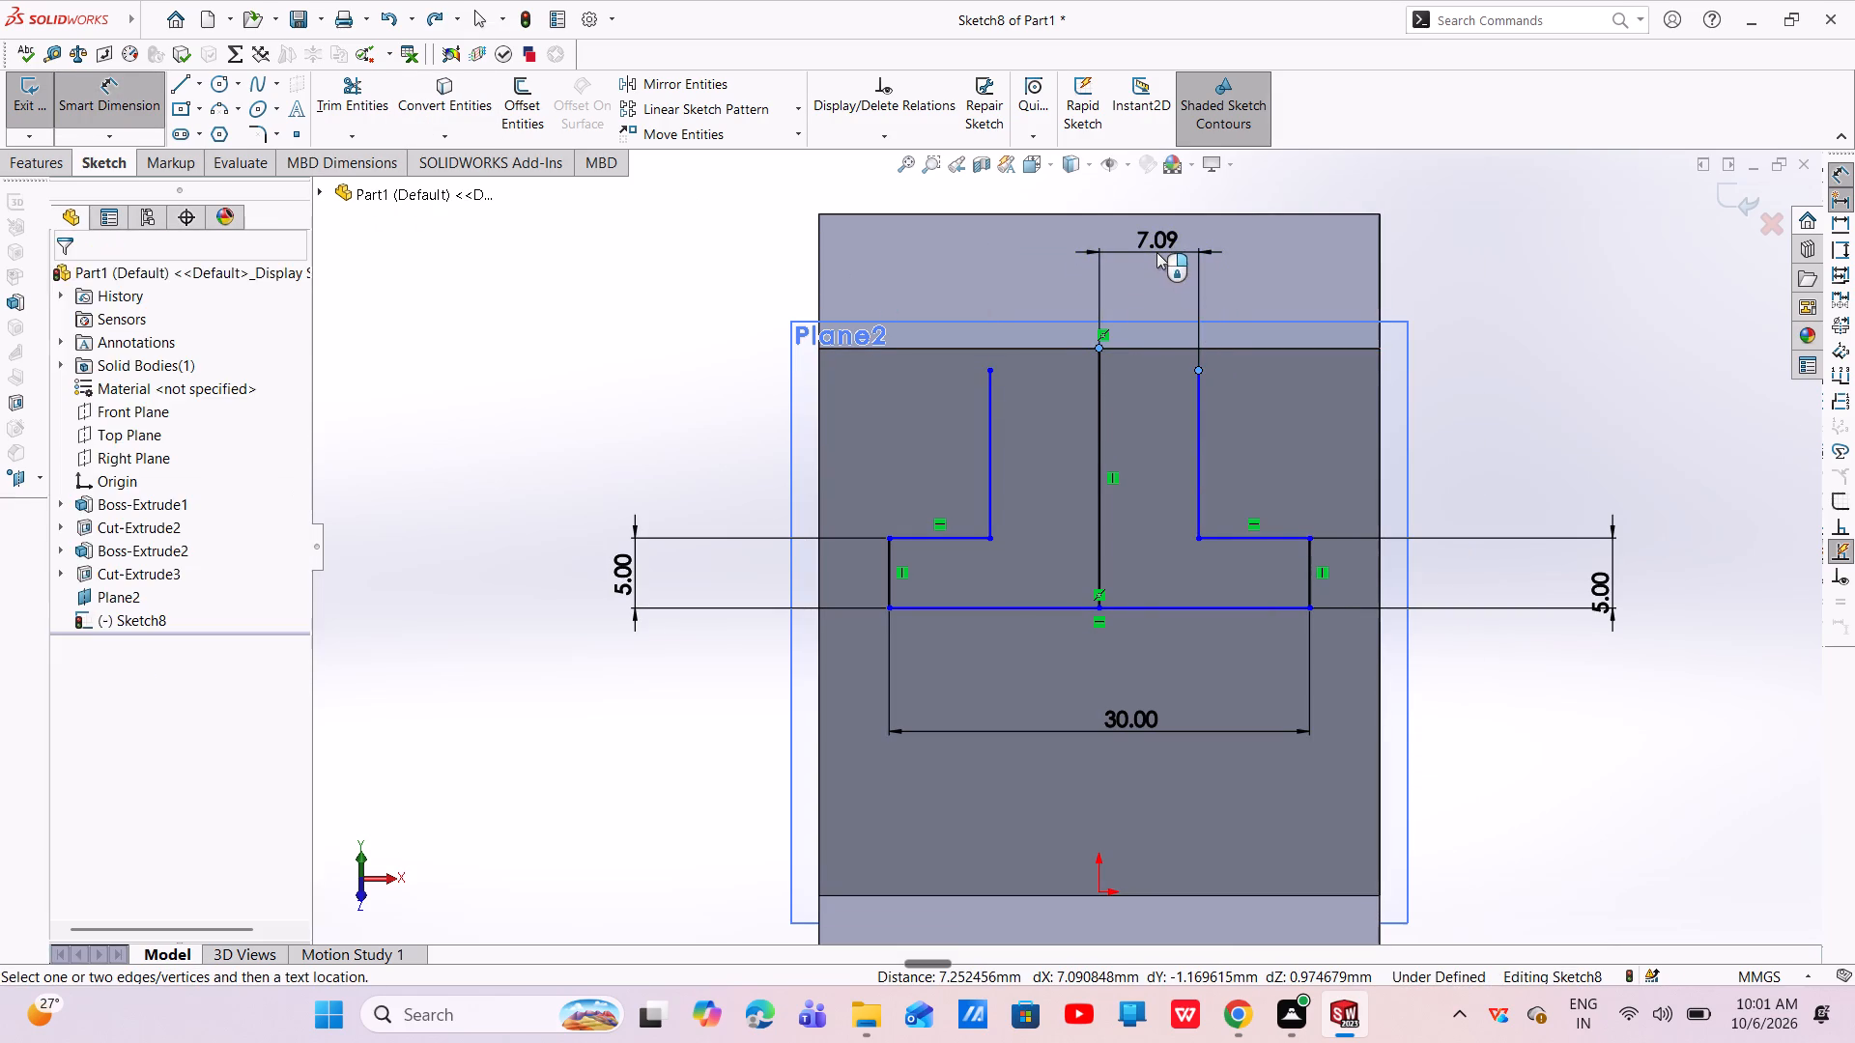
{"action": "key", "text": "BackSpace"}
{"action": "key", "text": "5"}
{"action": "key", "text": "Return"}
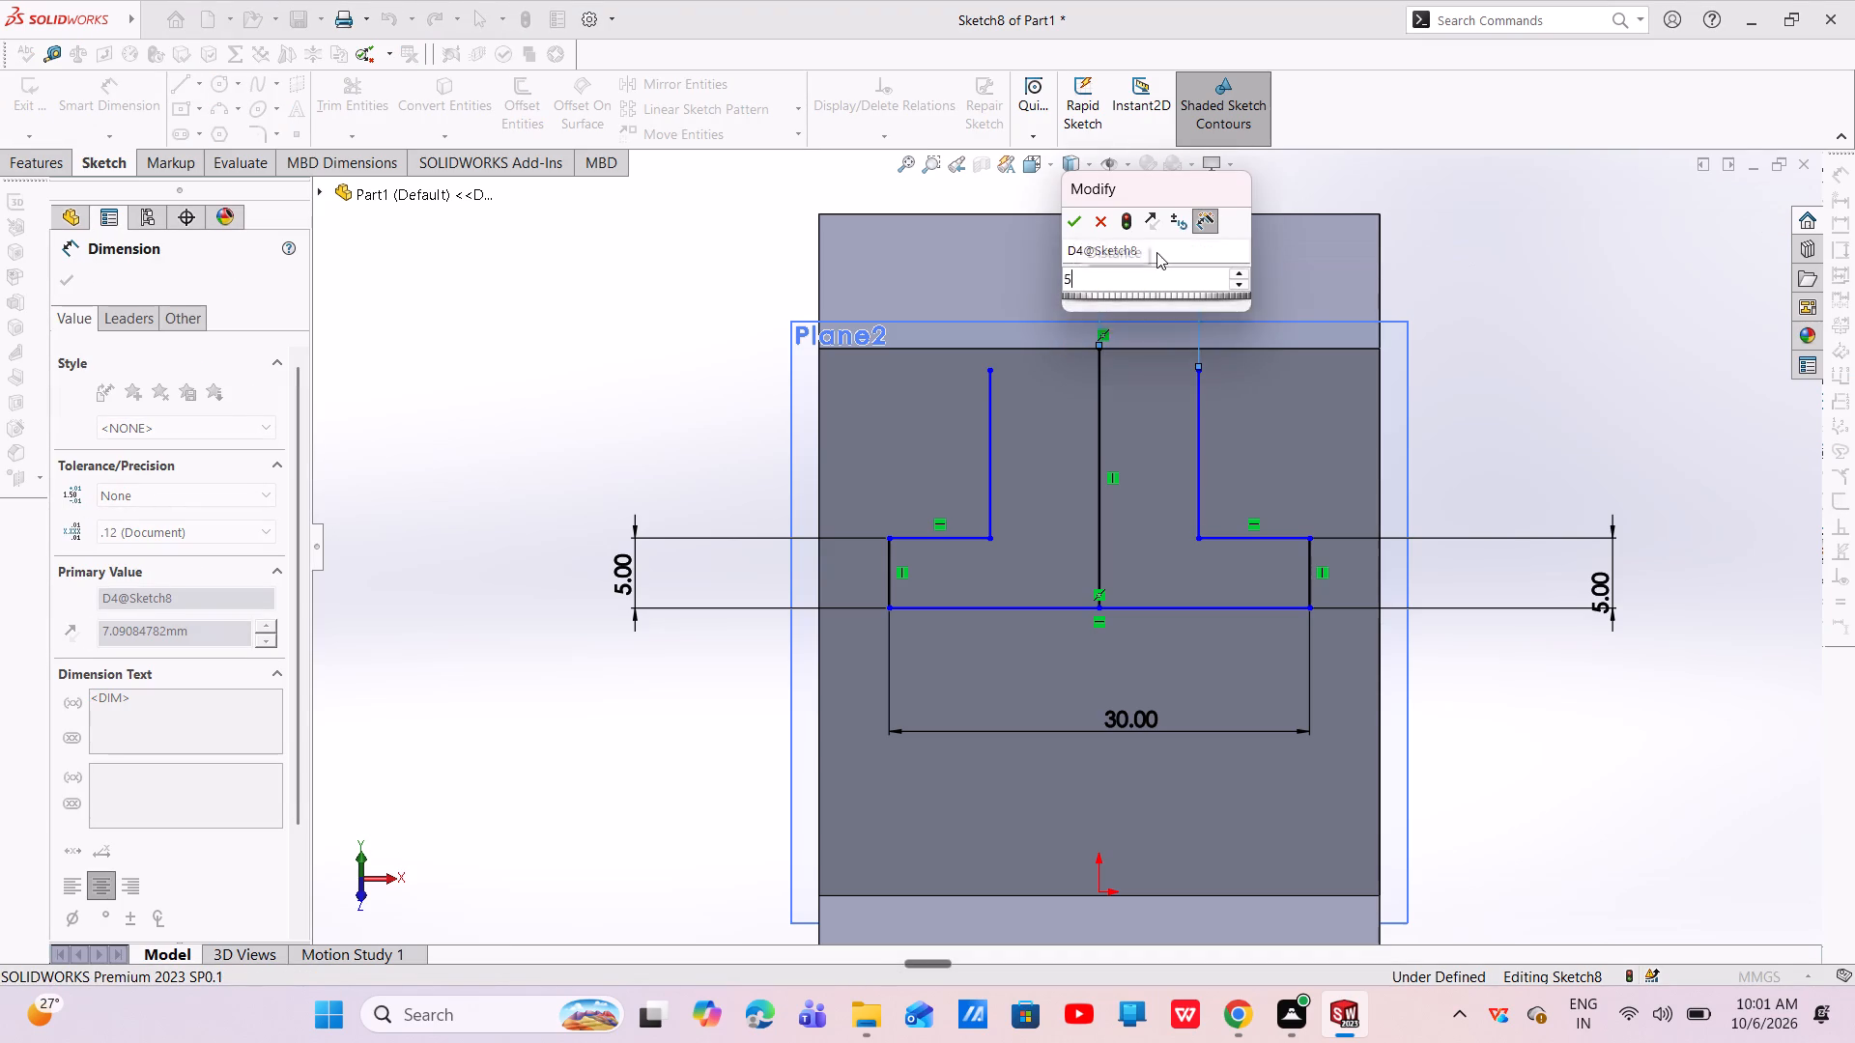
{"action": "key", "text": "Escape"}
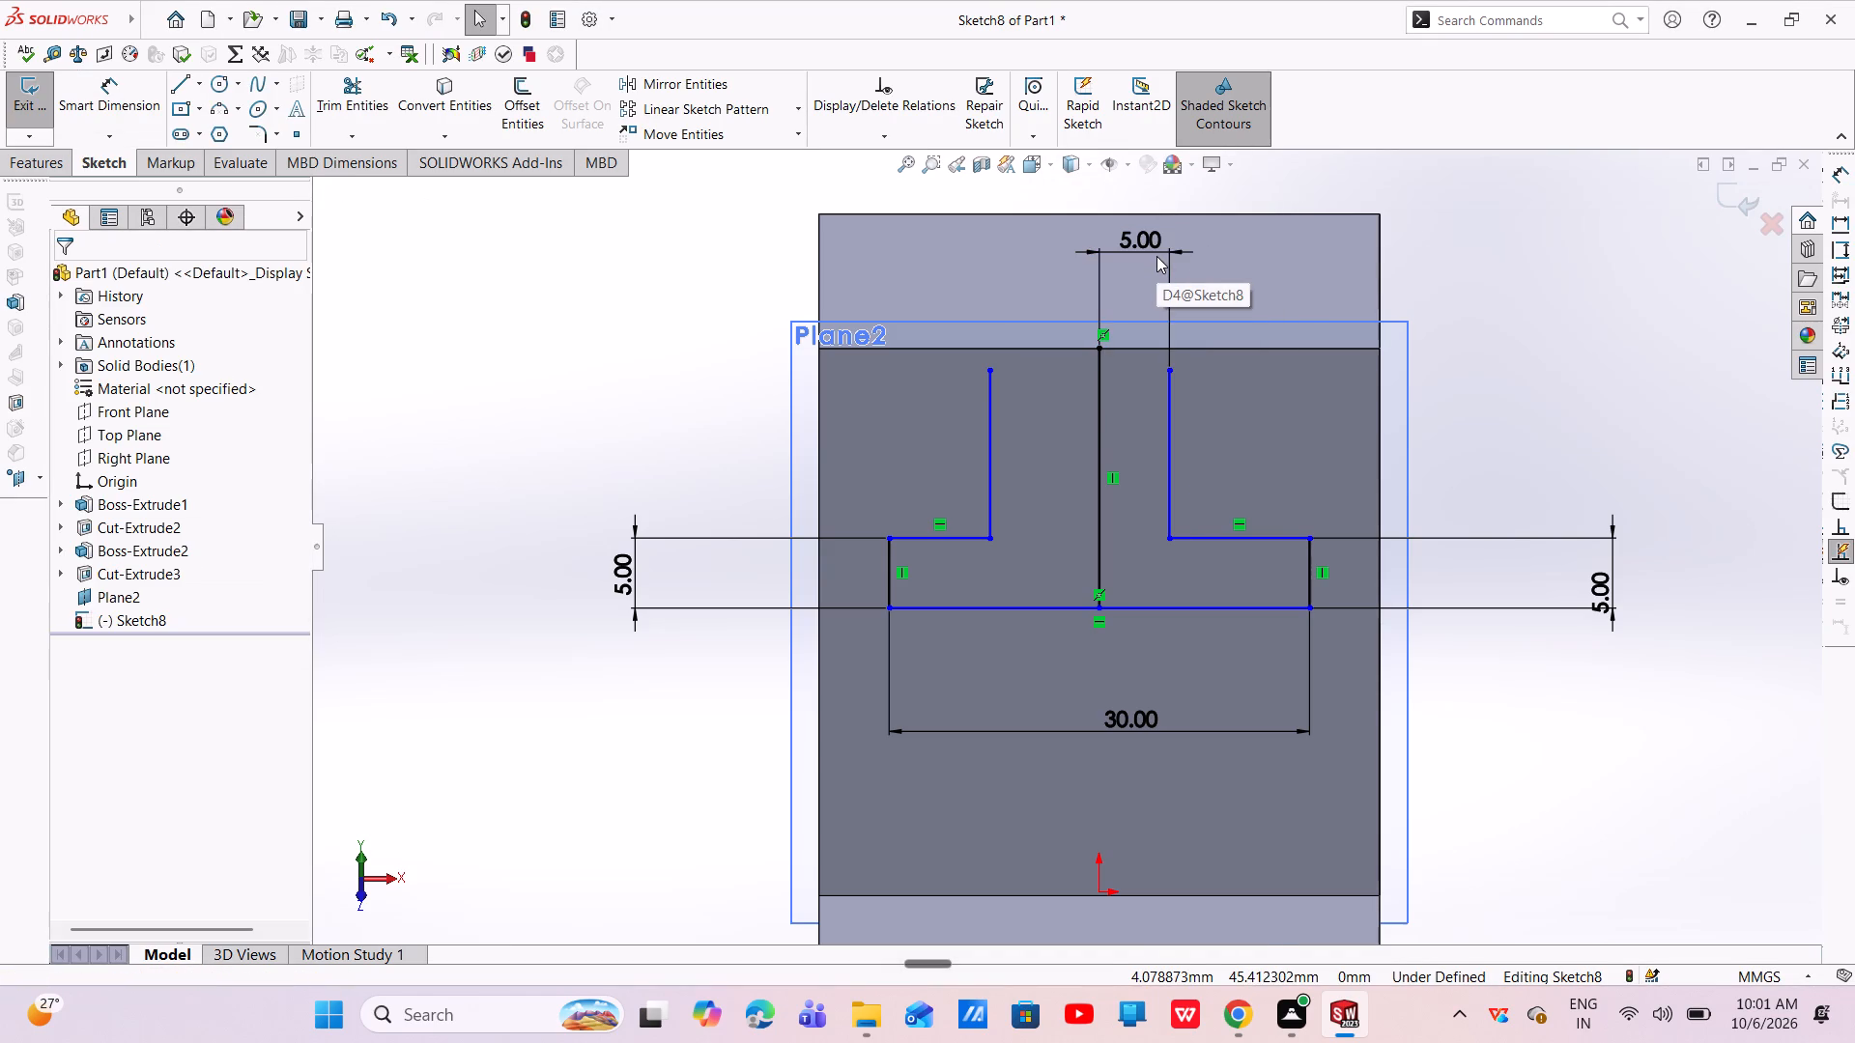
Dimension the distance from the left stem line's upper end to the top of the centre line to 5 mm.
{"action": "left_click", "coordinate": [141, 72]}
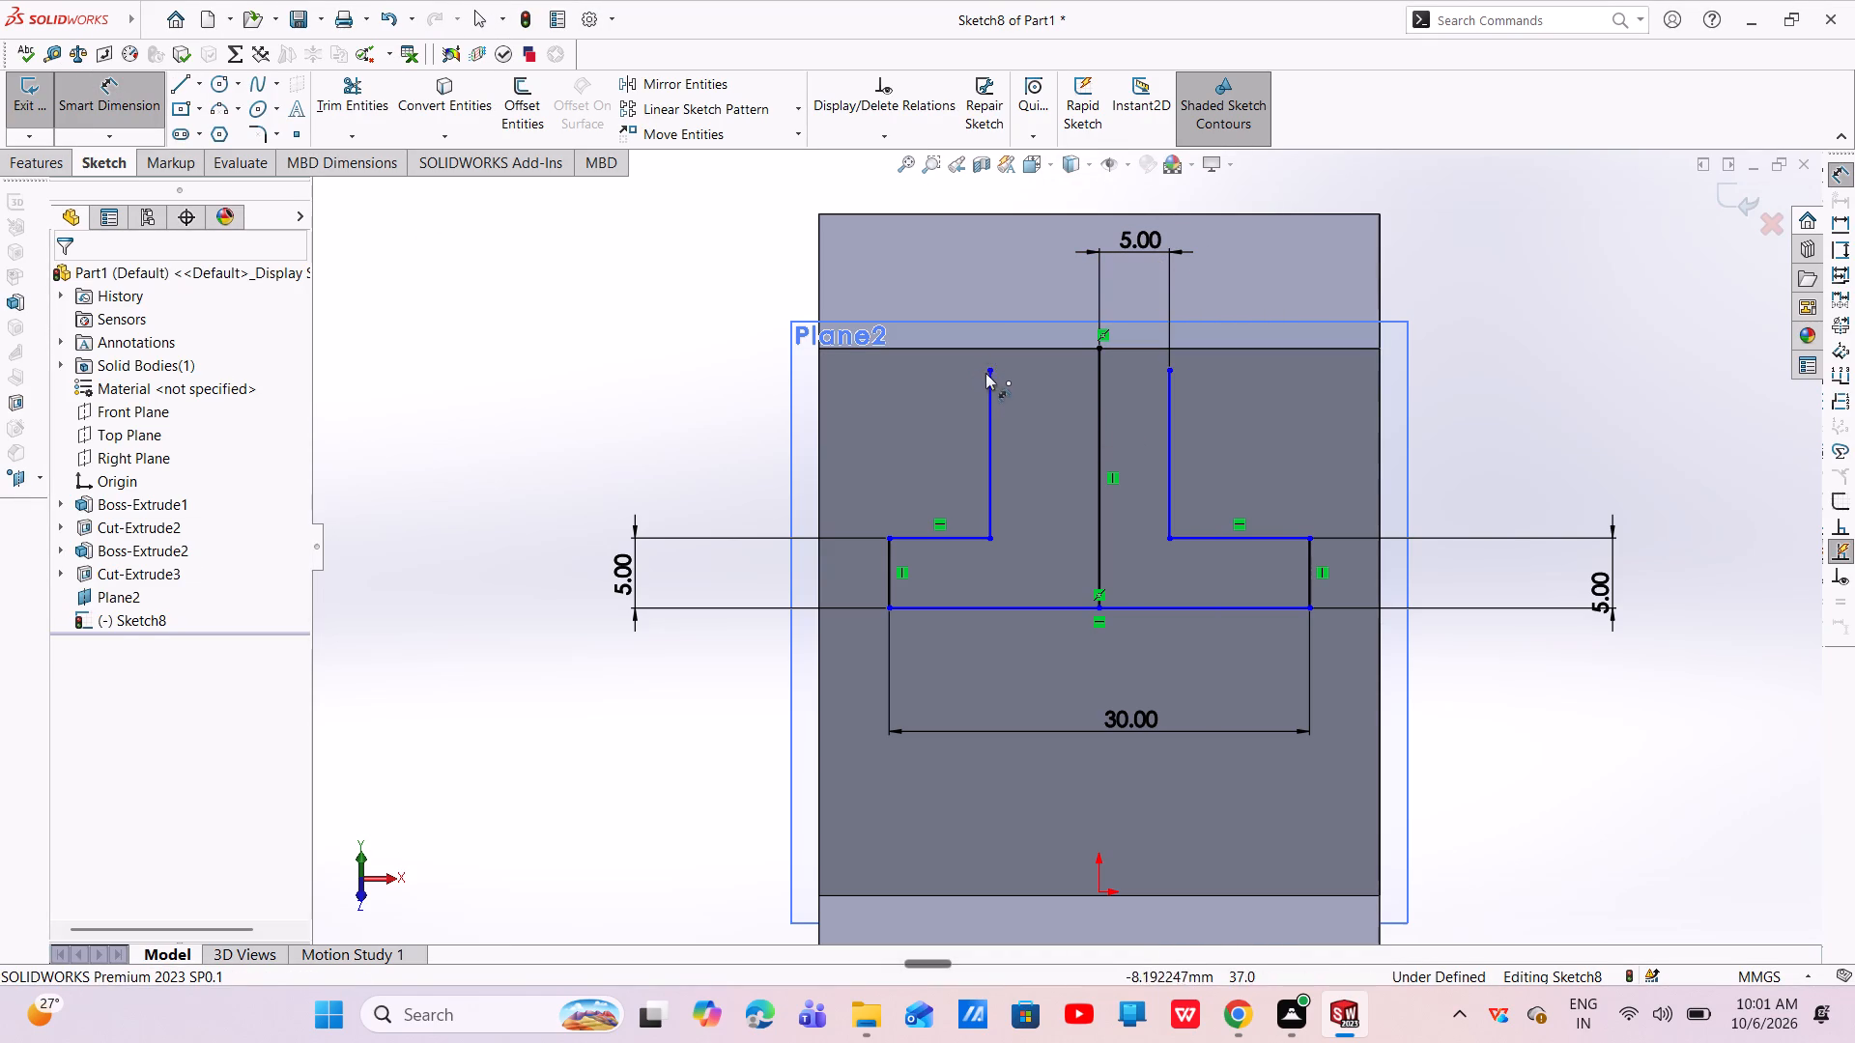
{"action": "left_click", "coordinate": [987, 367]}
{"action": "left_click", "coordinate": [1099, 346]}
{"action": "left_click", "coordinate": [1053, 277]}
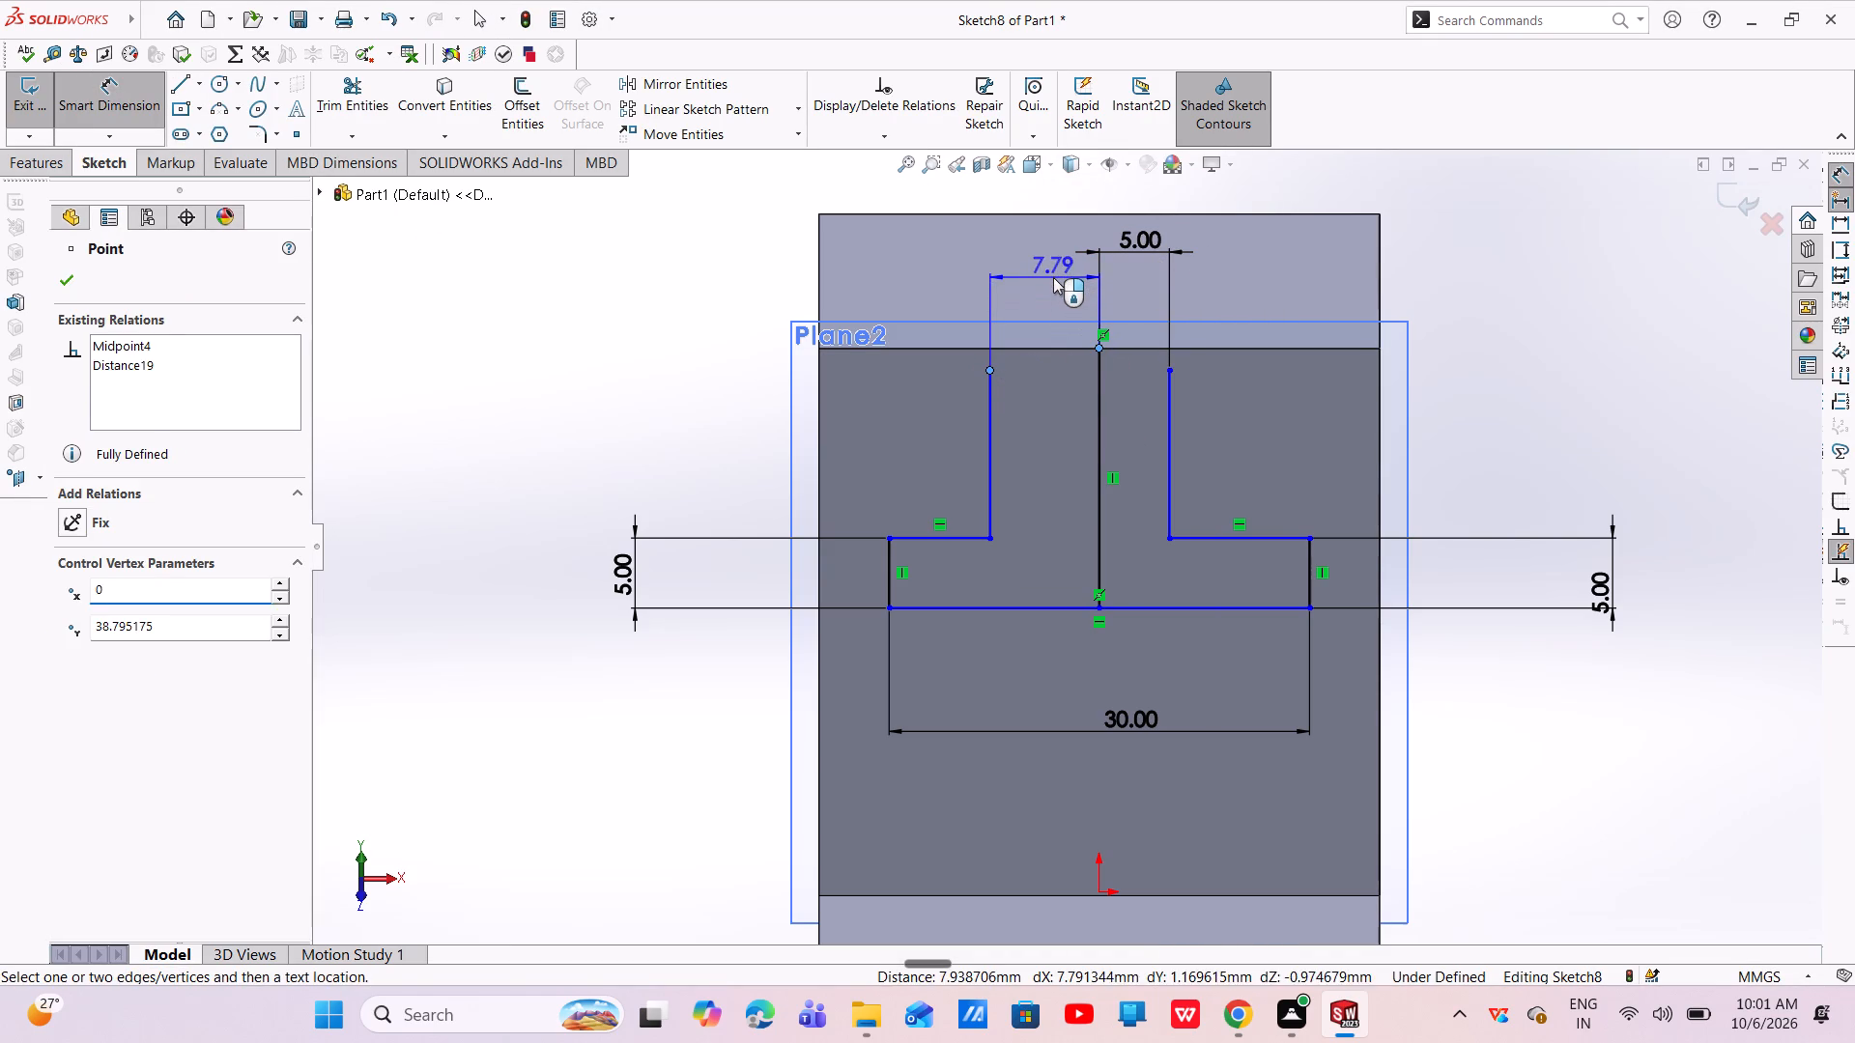
{"action": "key", "text": "BackSpace"}
{"action": "key", "text": "5"}
{"action": "key", "text": "Return"}
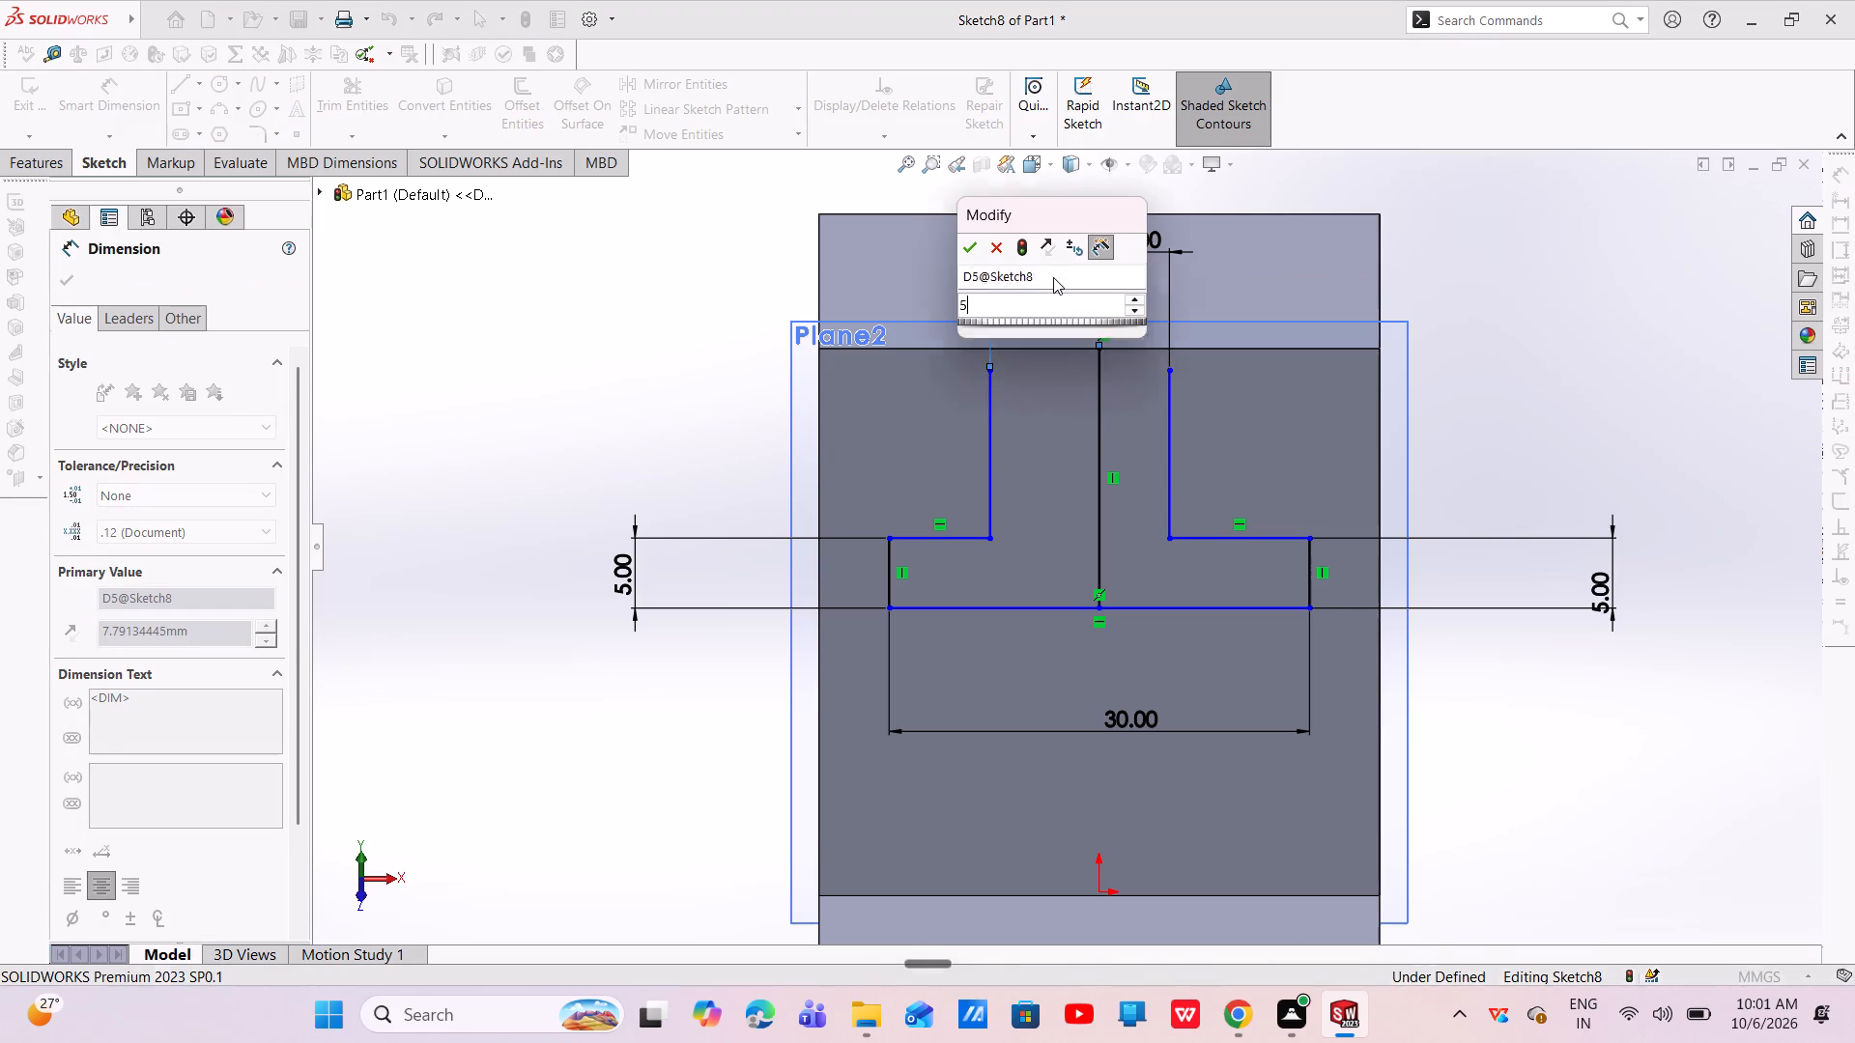
{"action": "key", "text": "Escape"}
{"action": "key", "text": "Escape"}
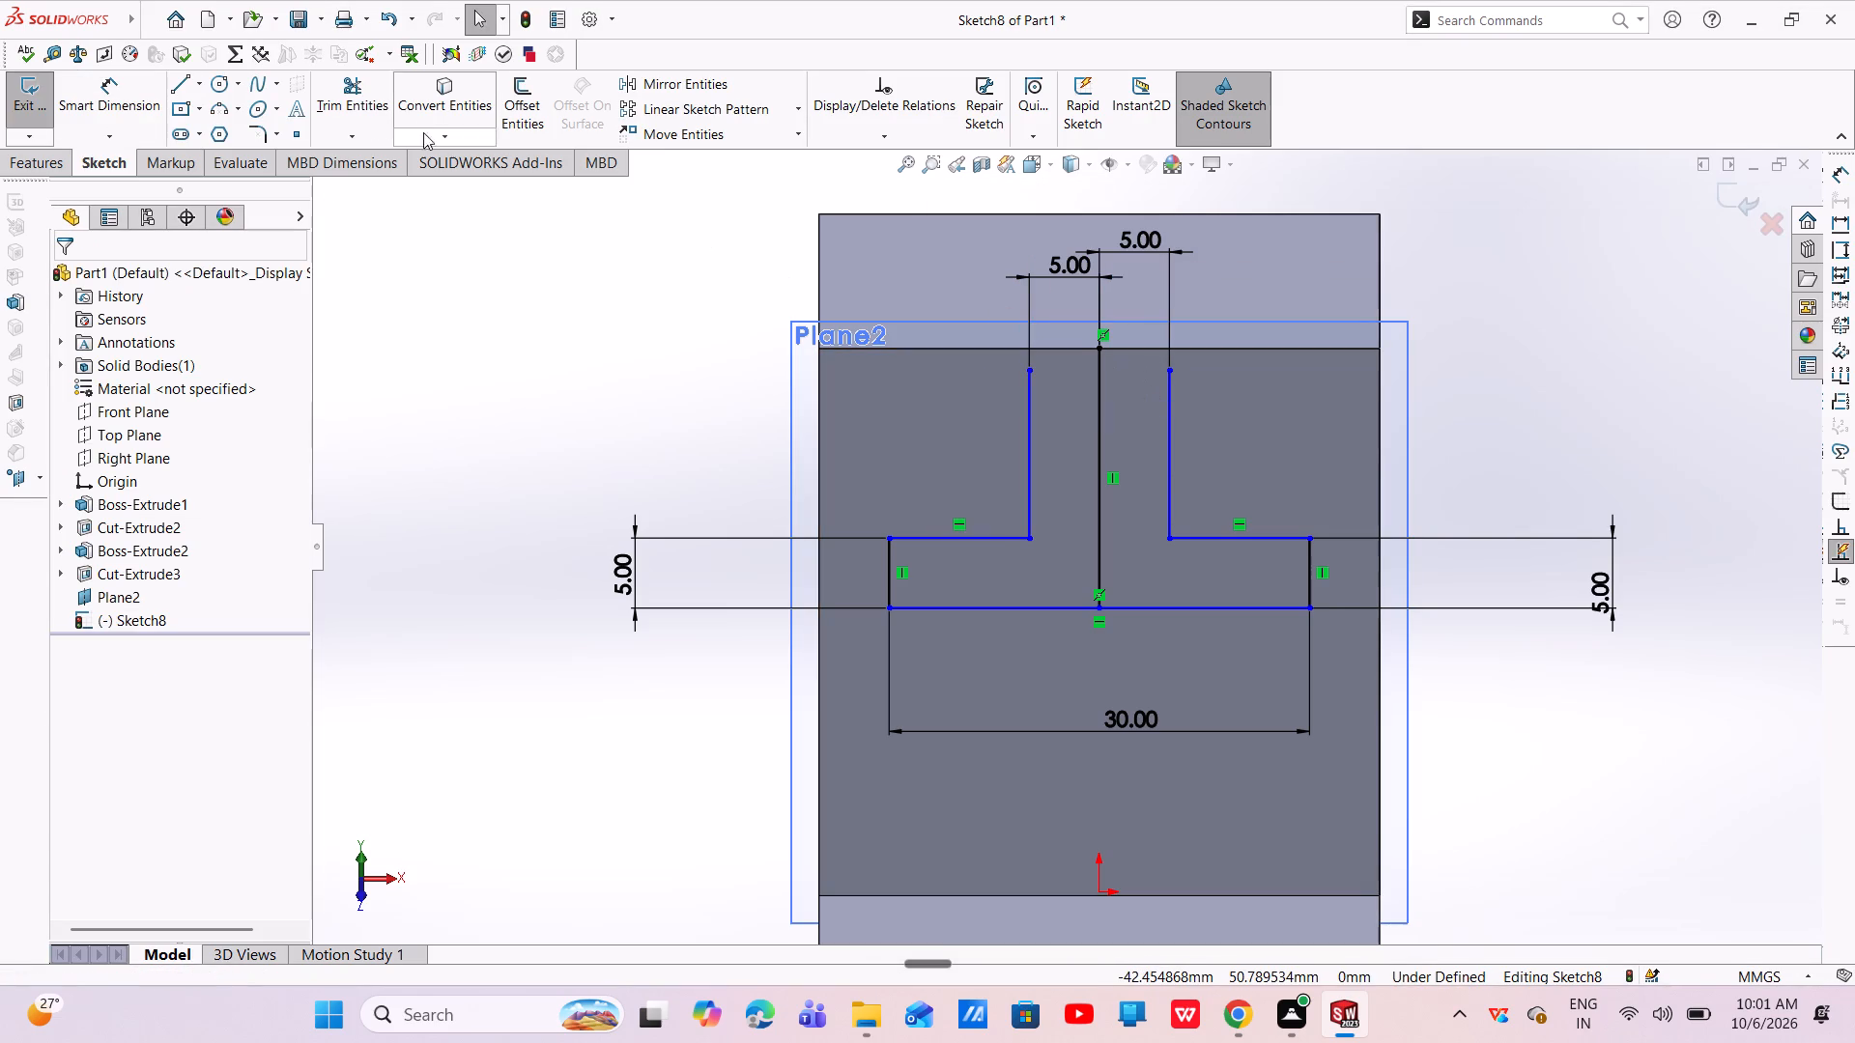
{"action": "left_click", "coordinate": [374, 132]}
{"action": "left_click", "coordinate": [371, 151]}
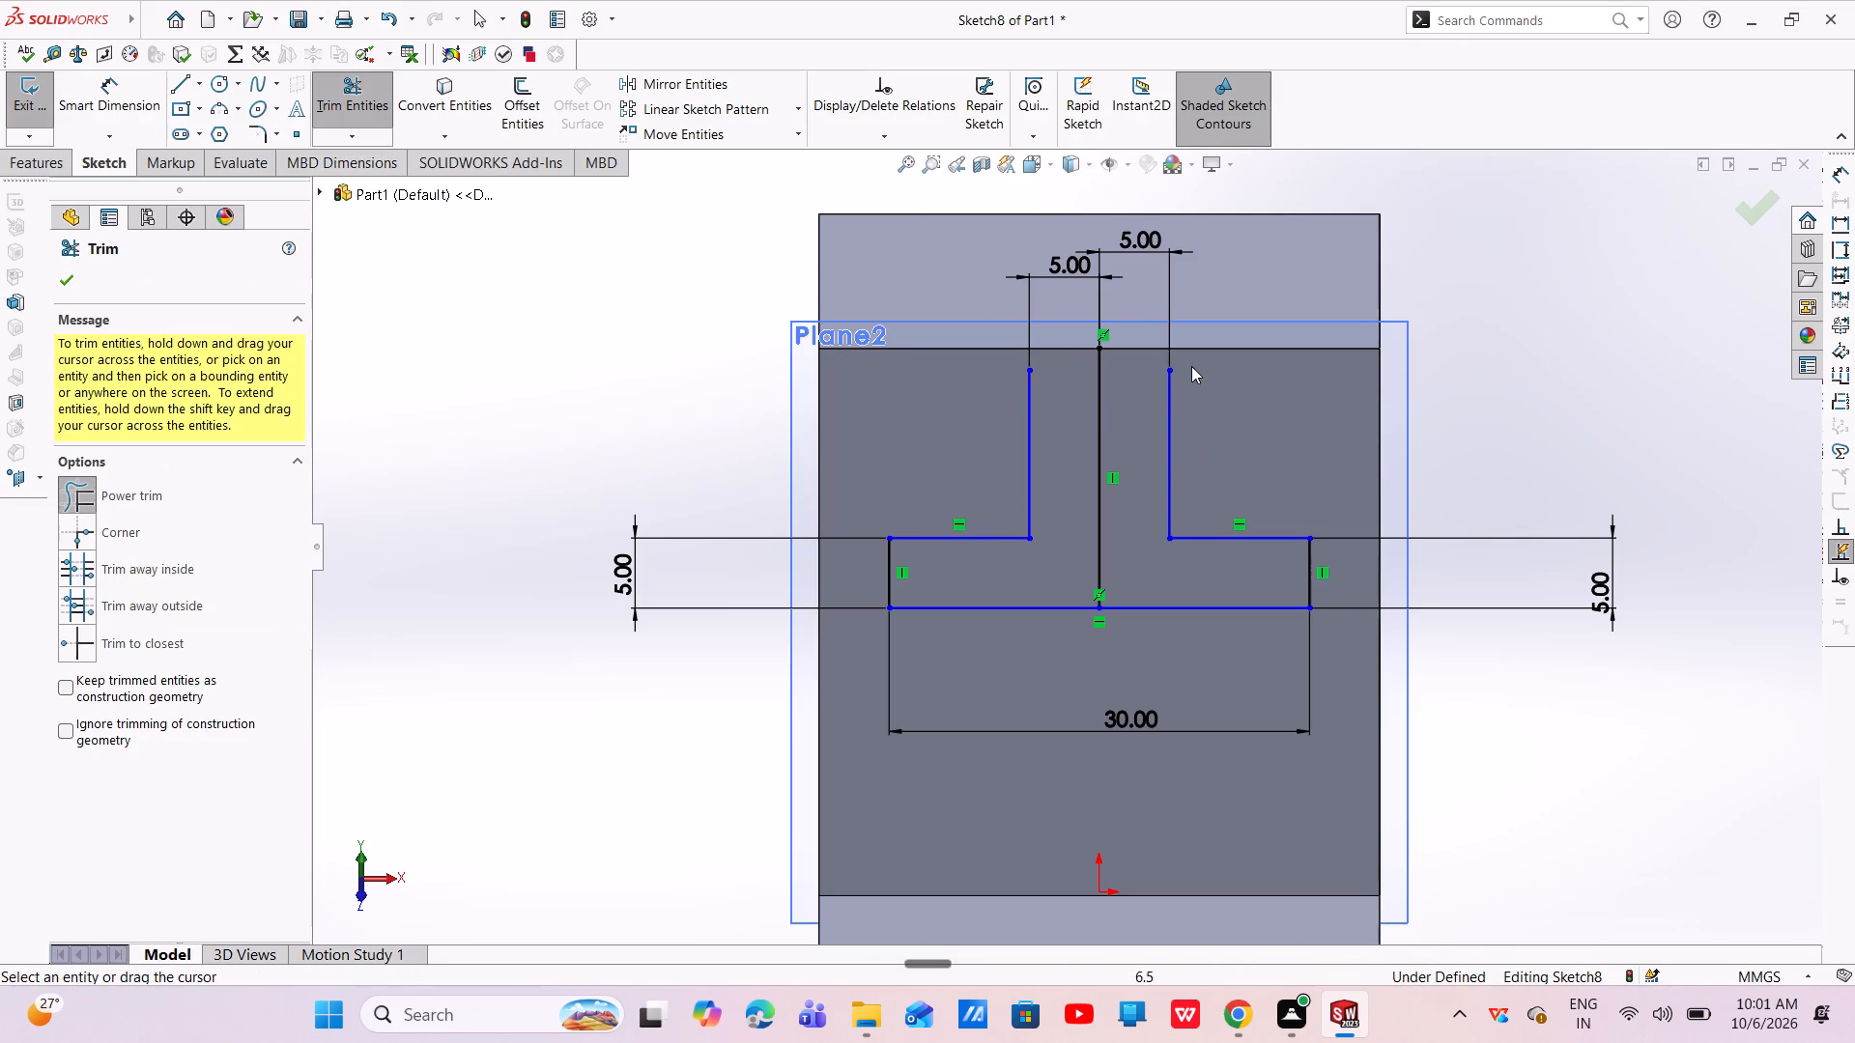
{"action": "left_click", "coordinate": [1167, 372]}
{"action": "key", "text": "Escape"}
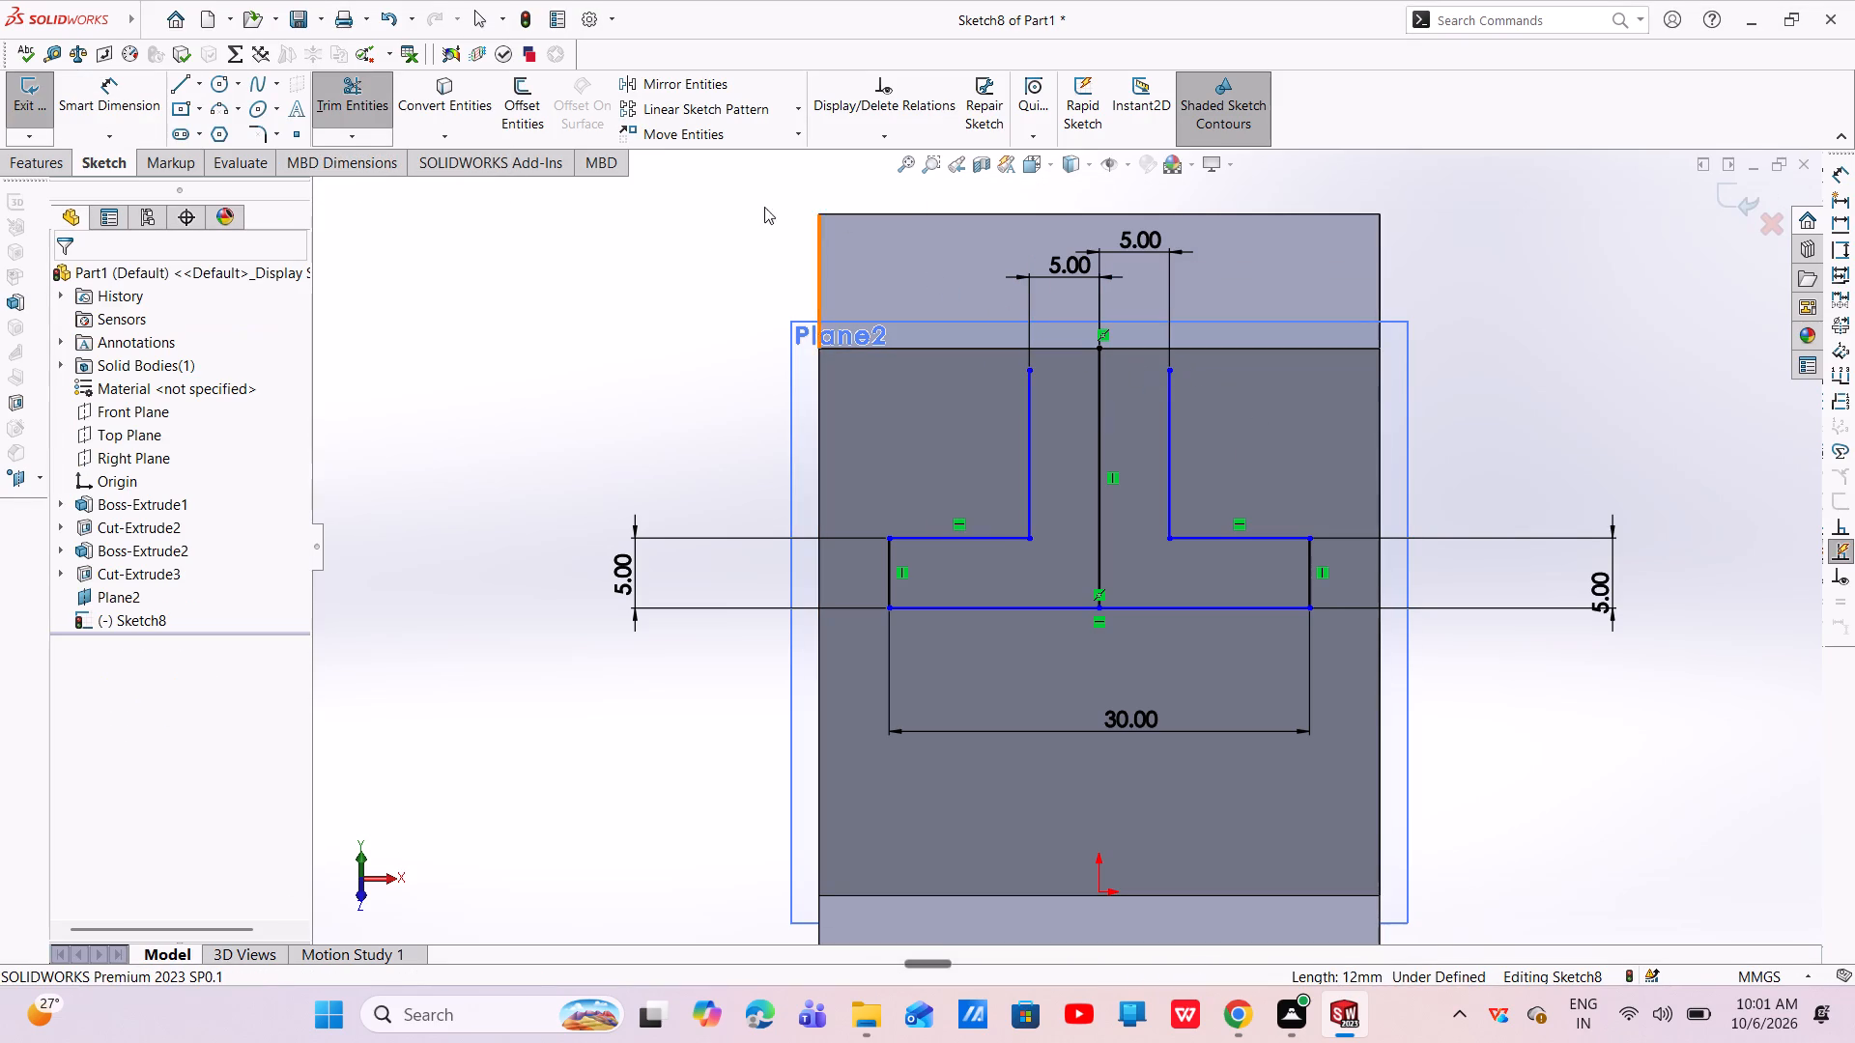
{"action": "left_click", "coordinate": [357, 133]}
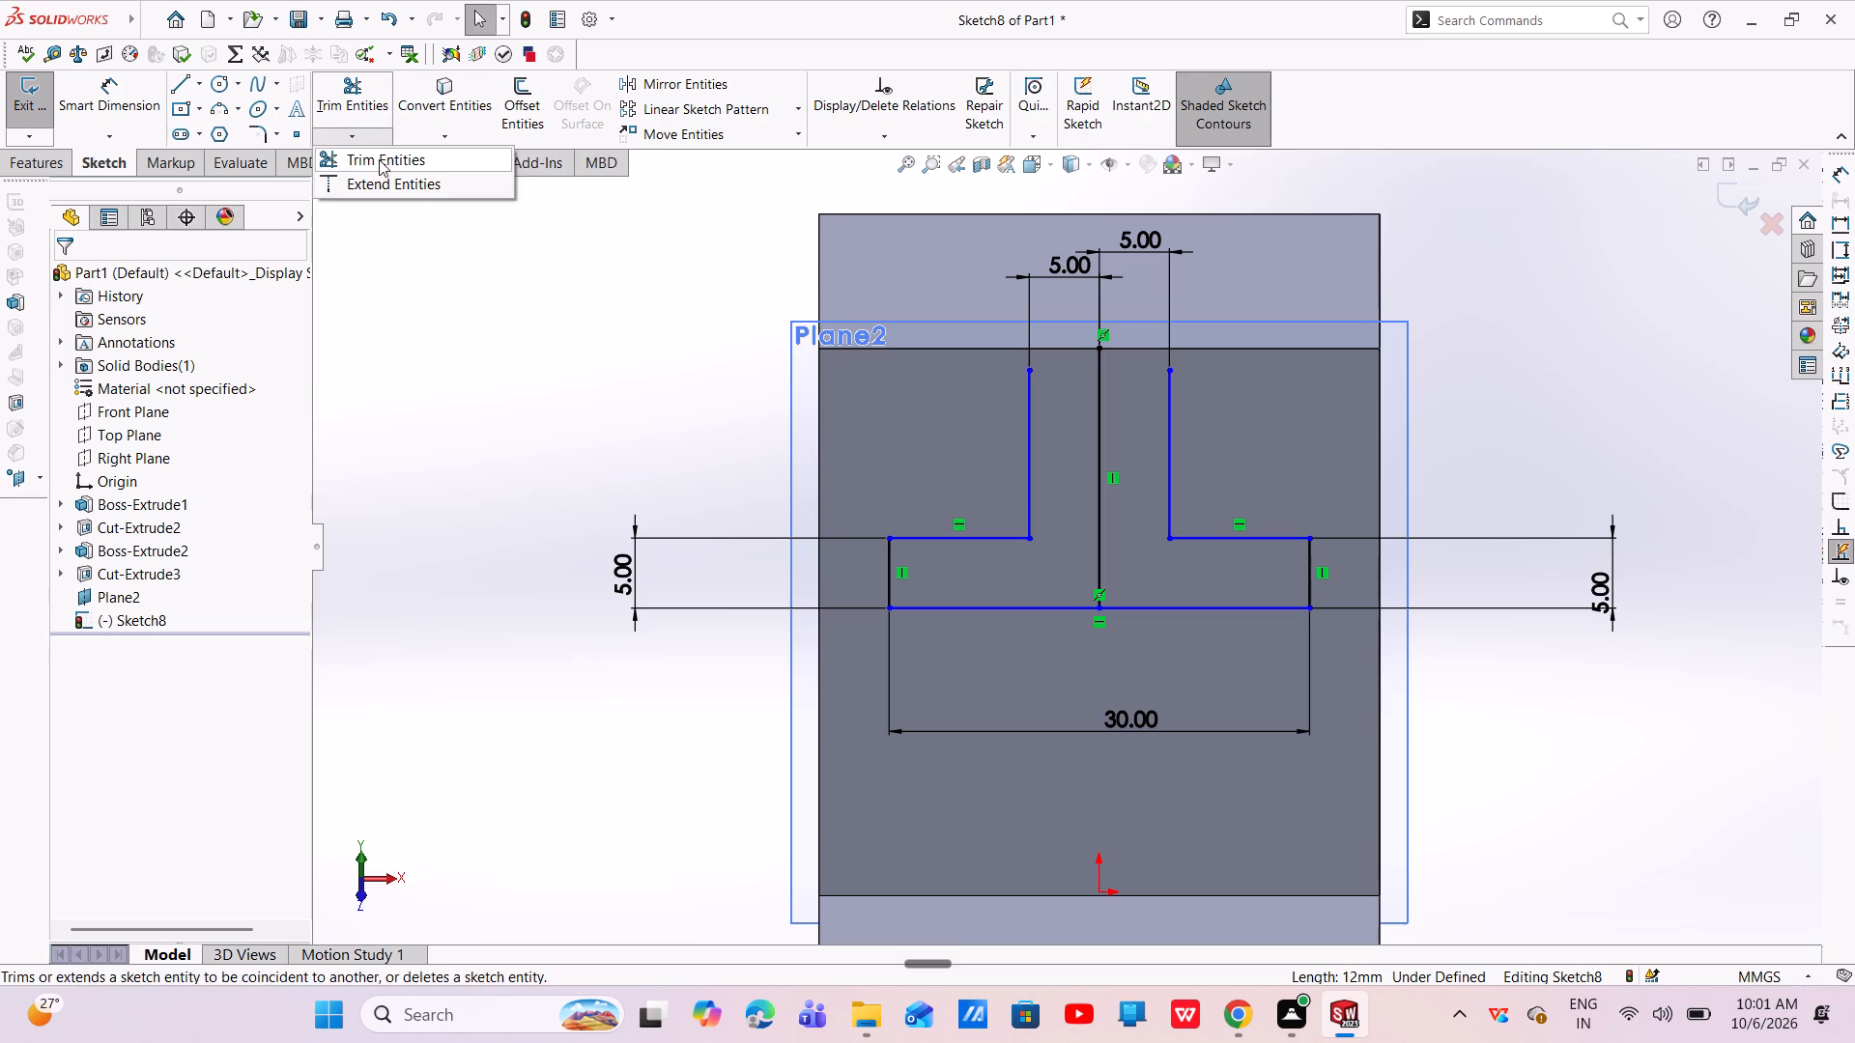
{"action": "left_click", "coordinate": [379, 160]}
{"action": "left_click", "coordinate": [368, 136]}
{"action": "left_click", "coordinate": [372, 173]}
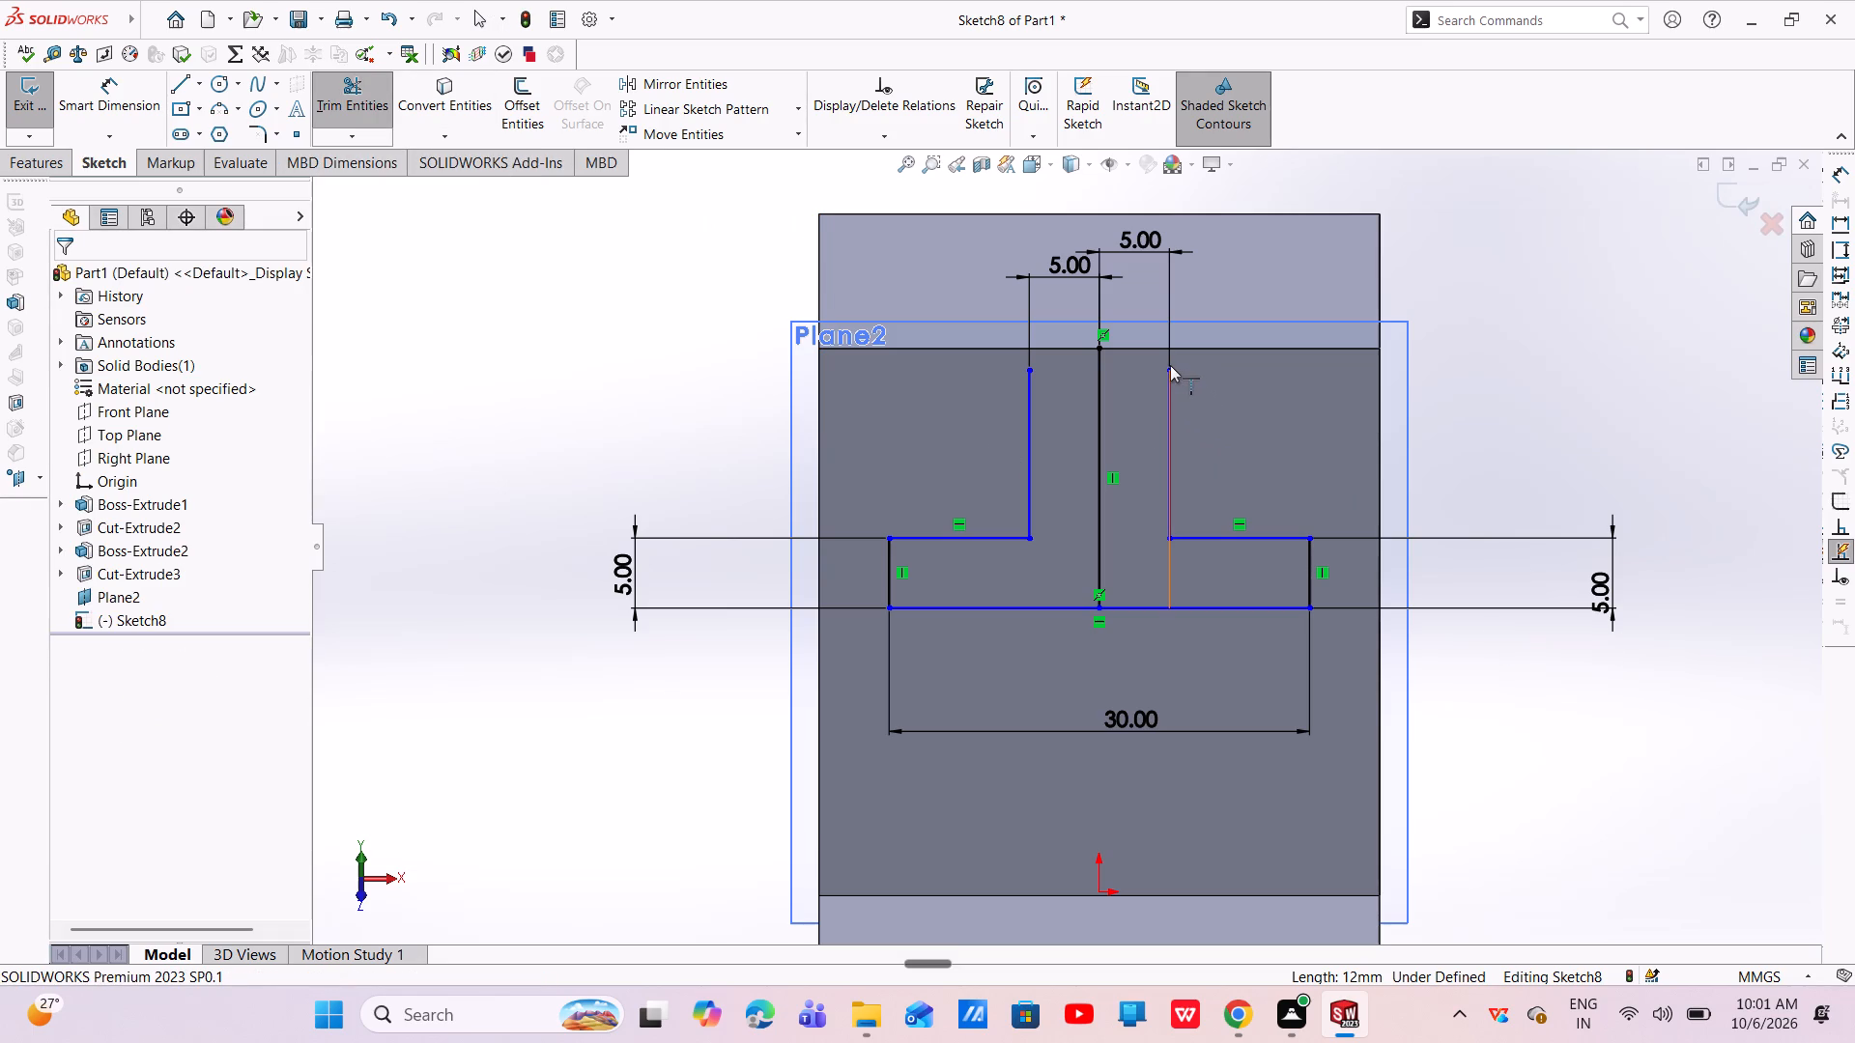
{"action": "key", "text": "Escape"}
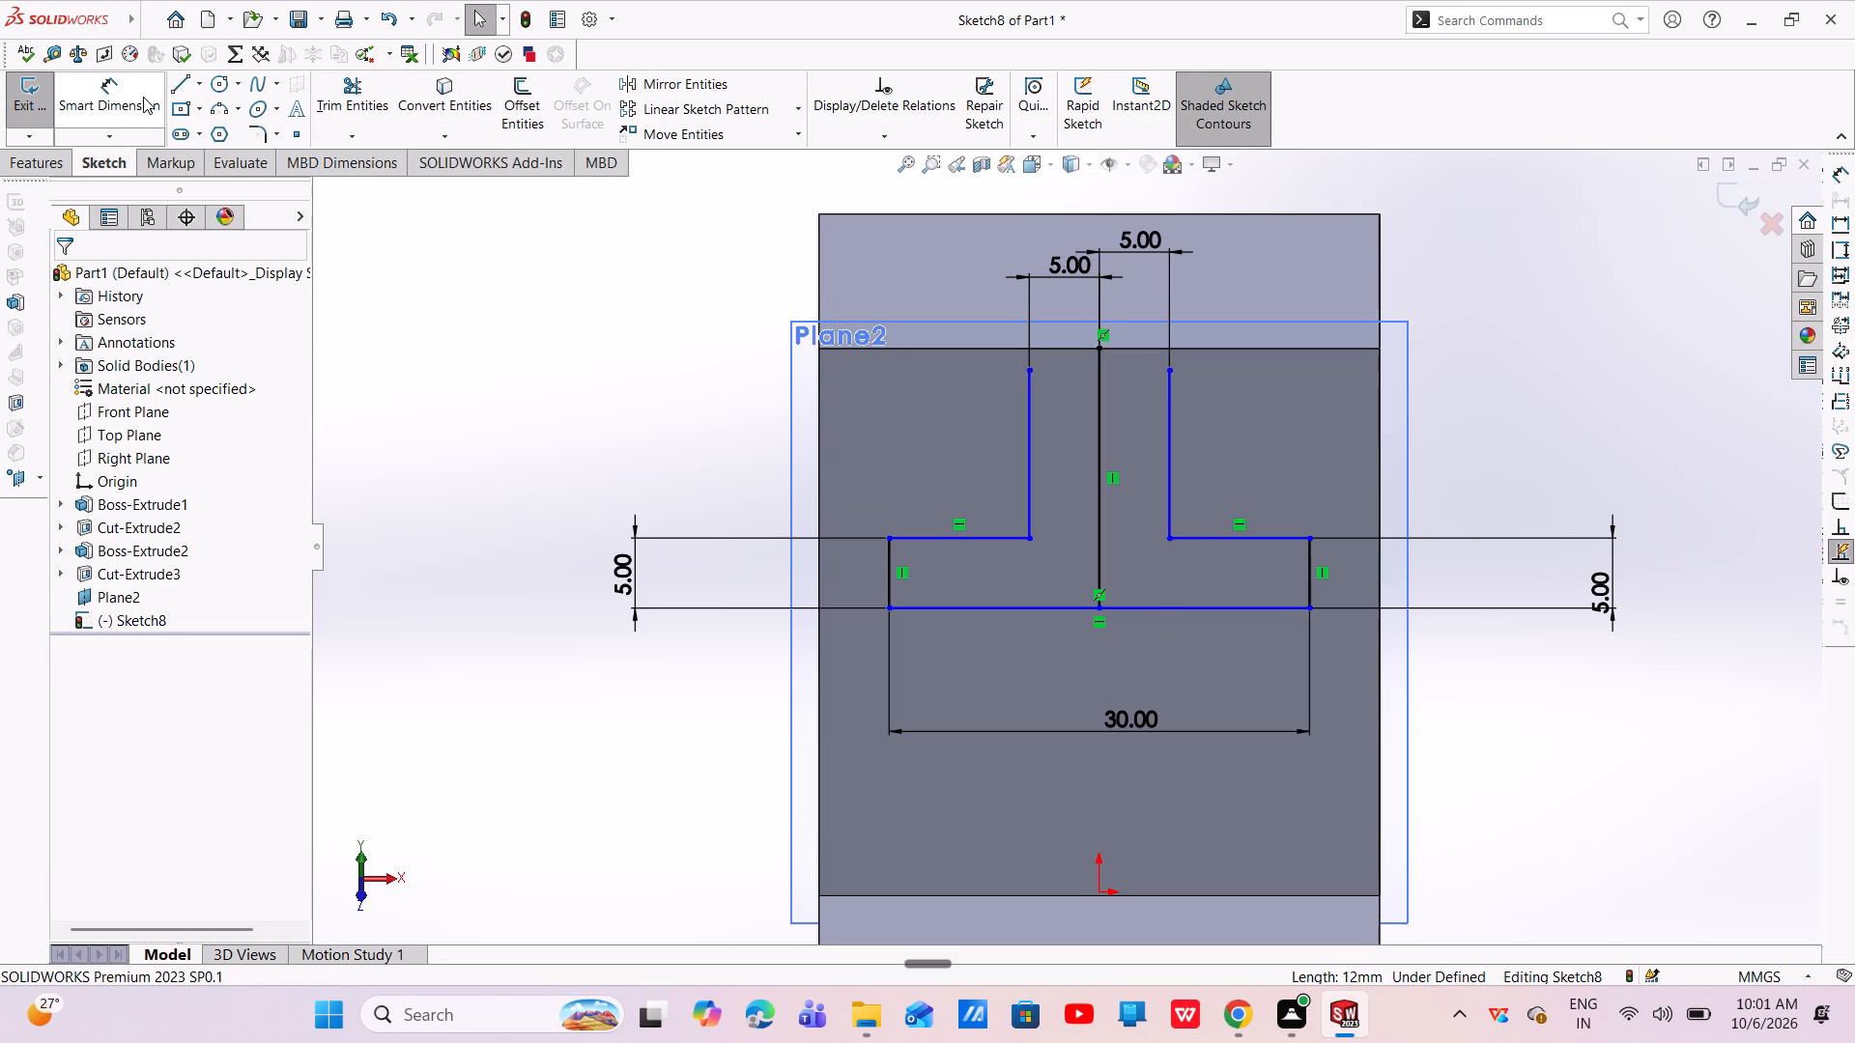
Sketch a horizontal line about 10 mm long on the sloped face's upper edge, spanning above the two T-slot stem lines.
{"action": "left_click", "coordinate": [178, 86]}
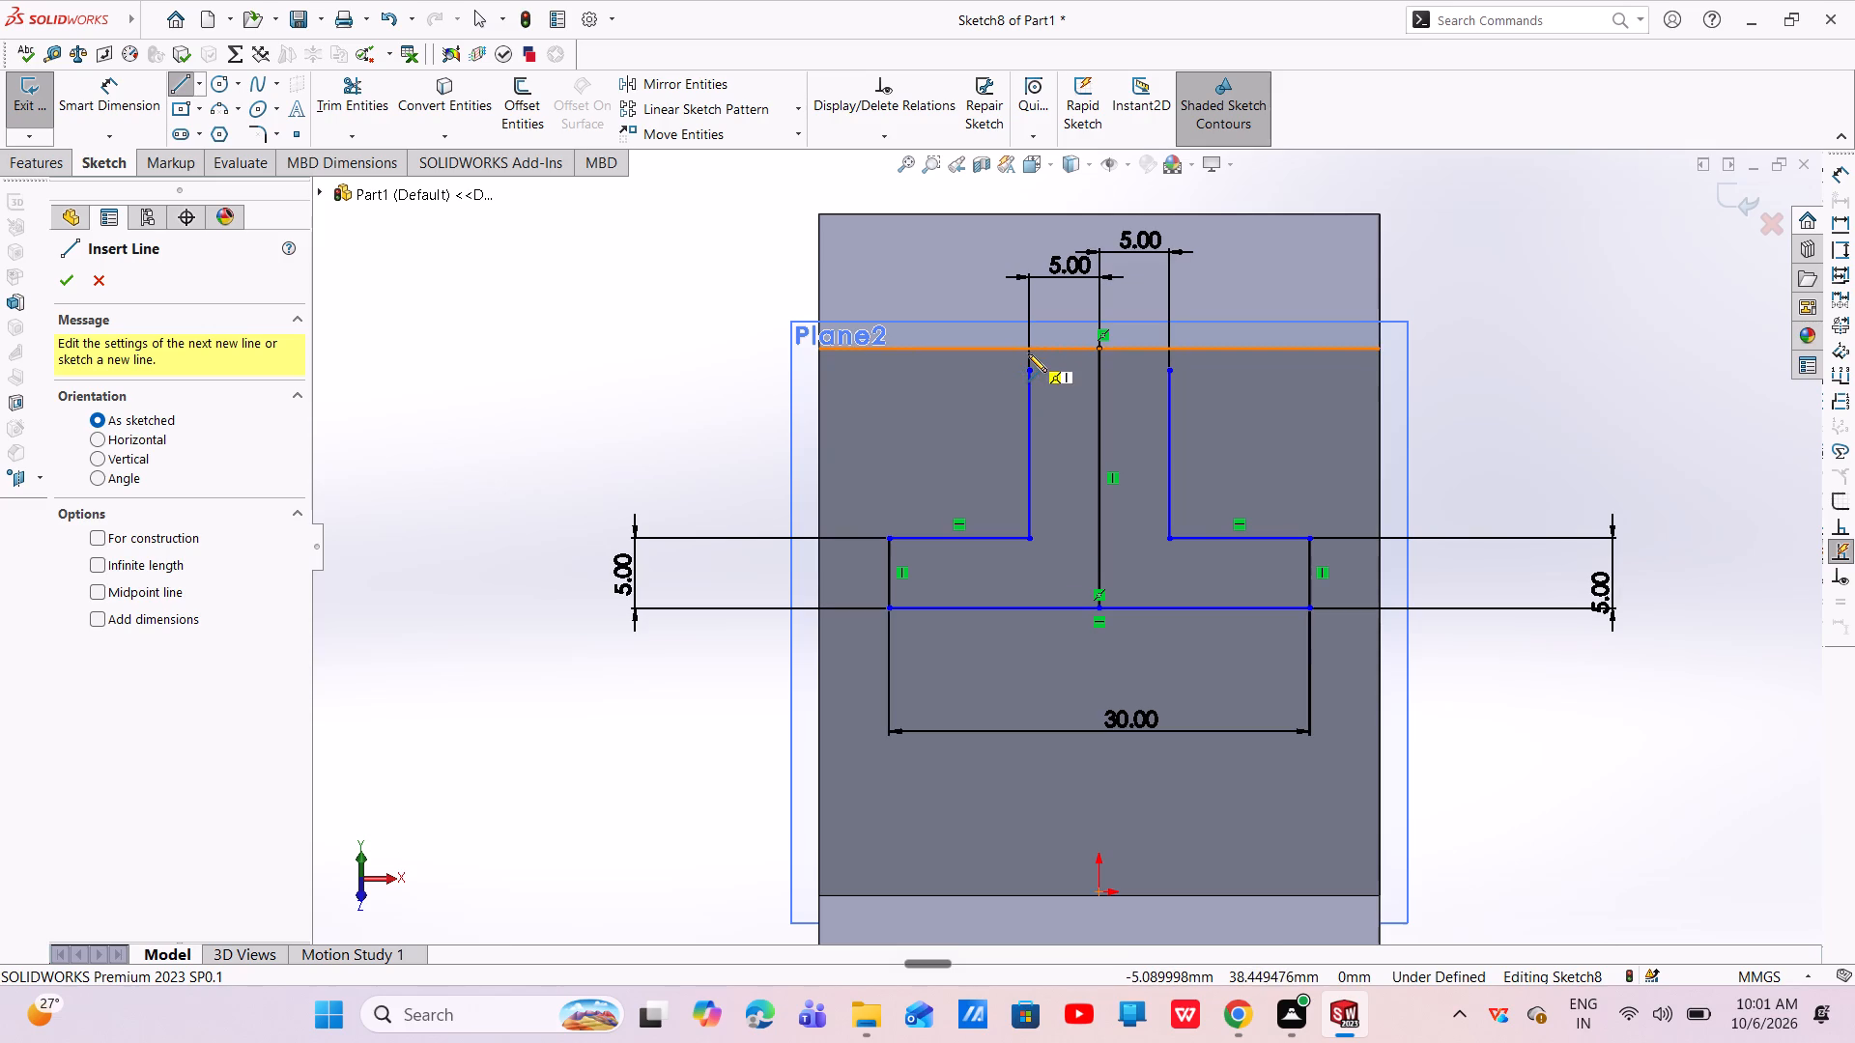
{"action": "left_click", "coordinate": [1028, 350]}
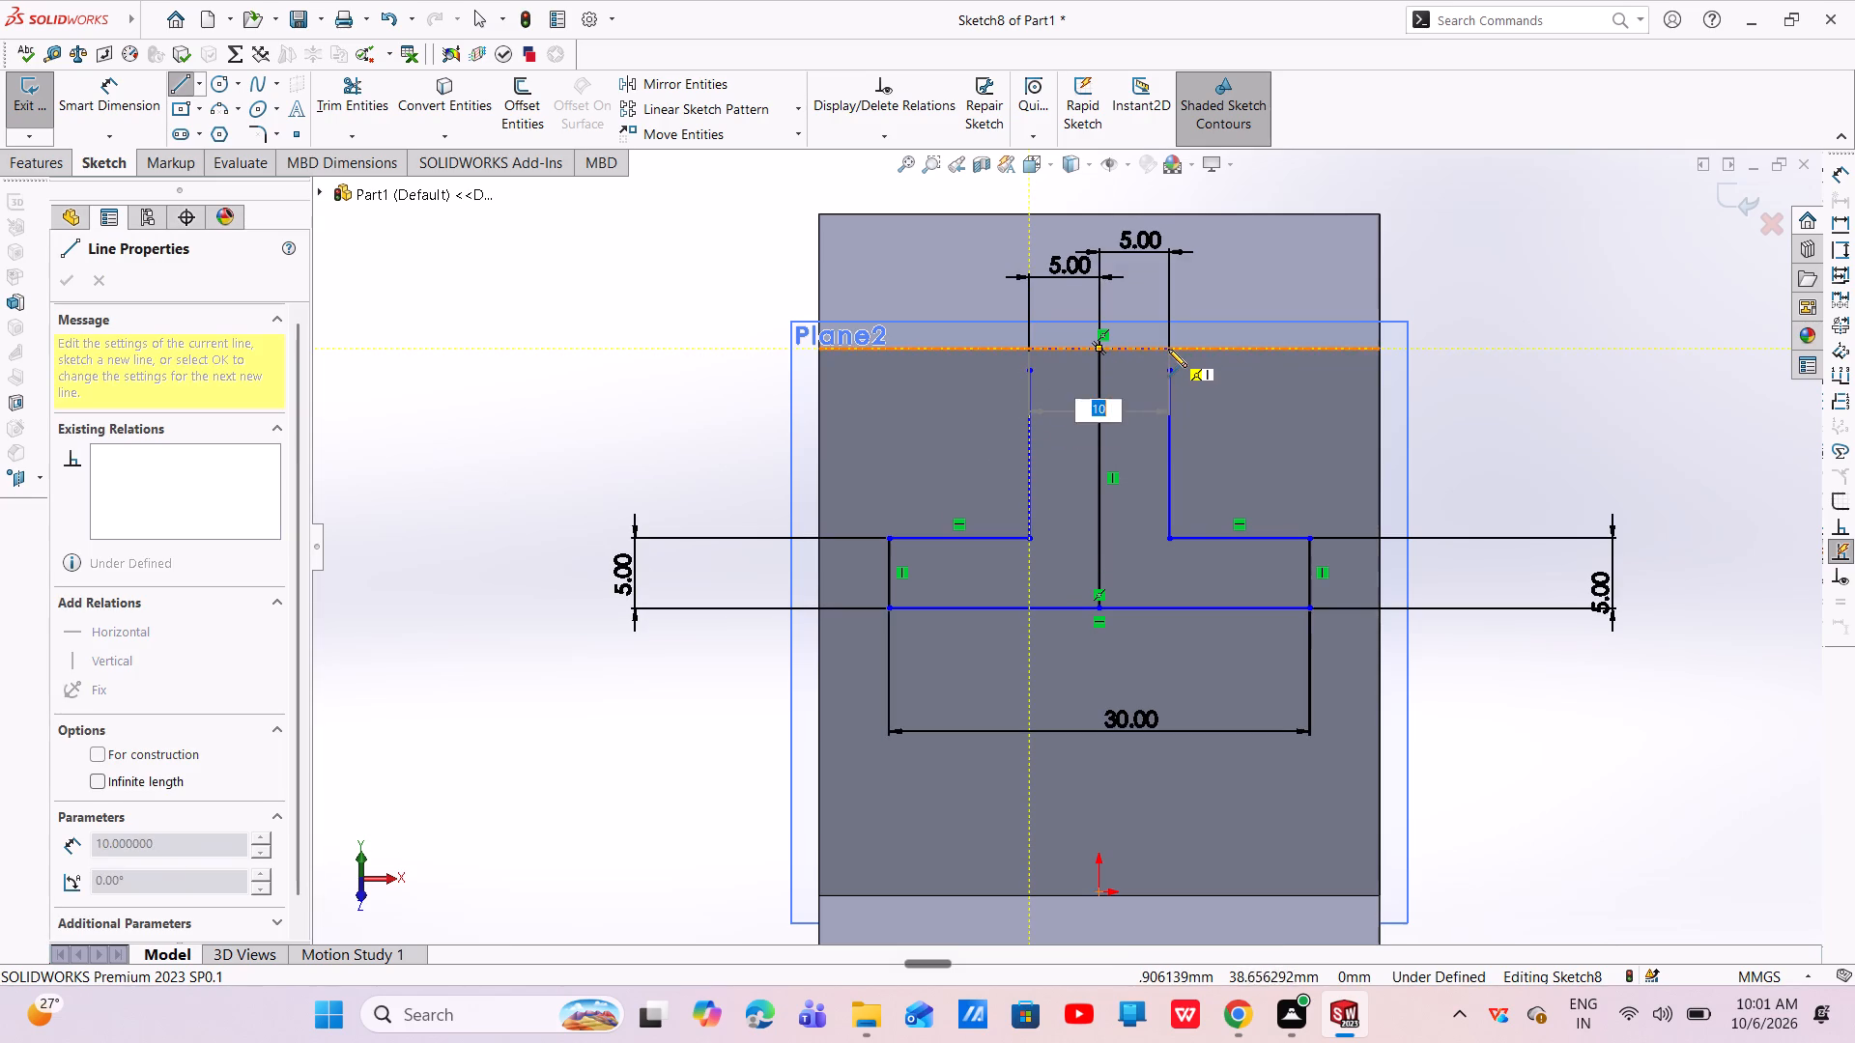
{"action": "left_click", "coordinate": [1168, 349]}
{"action": "key", "text": "Escape"}
{"action": "key", "text": "Escape"}
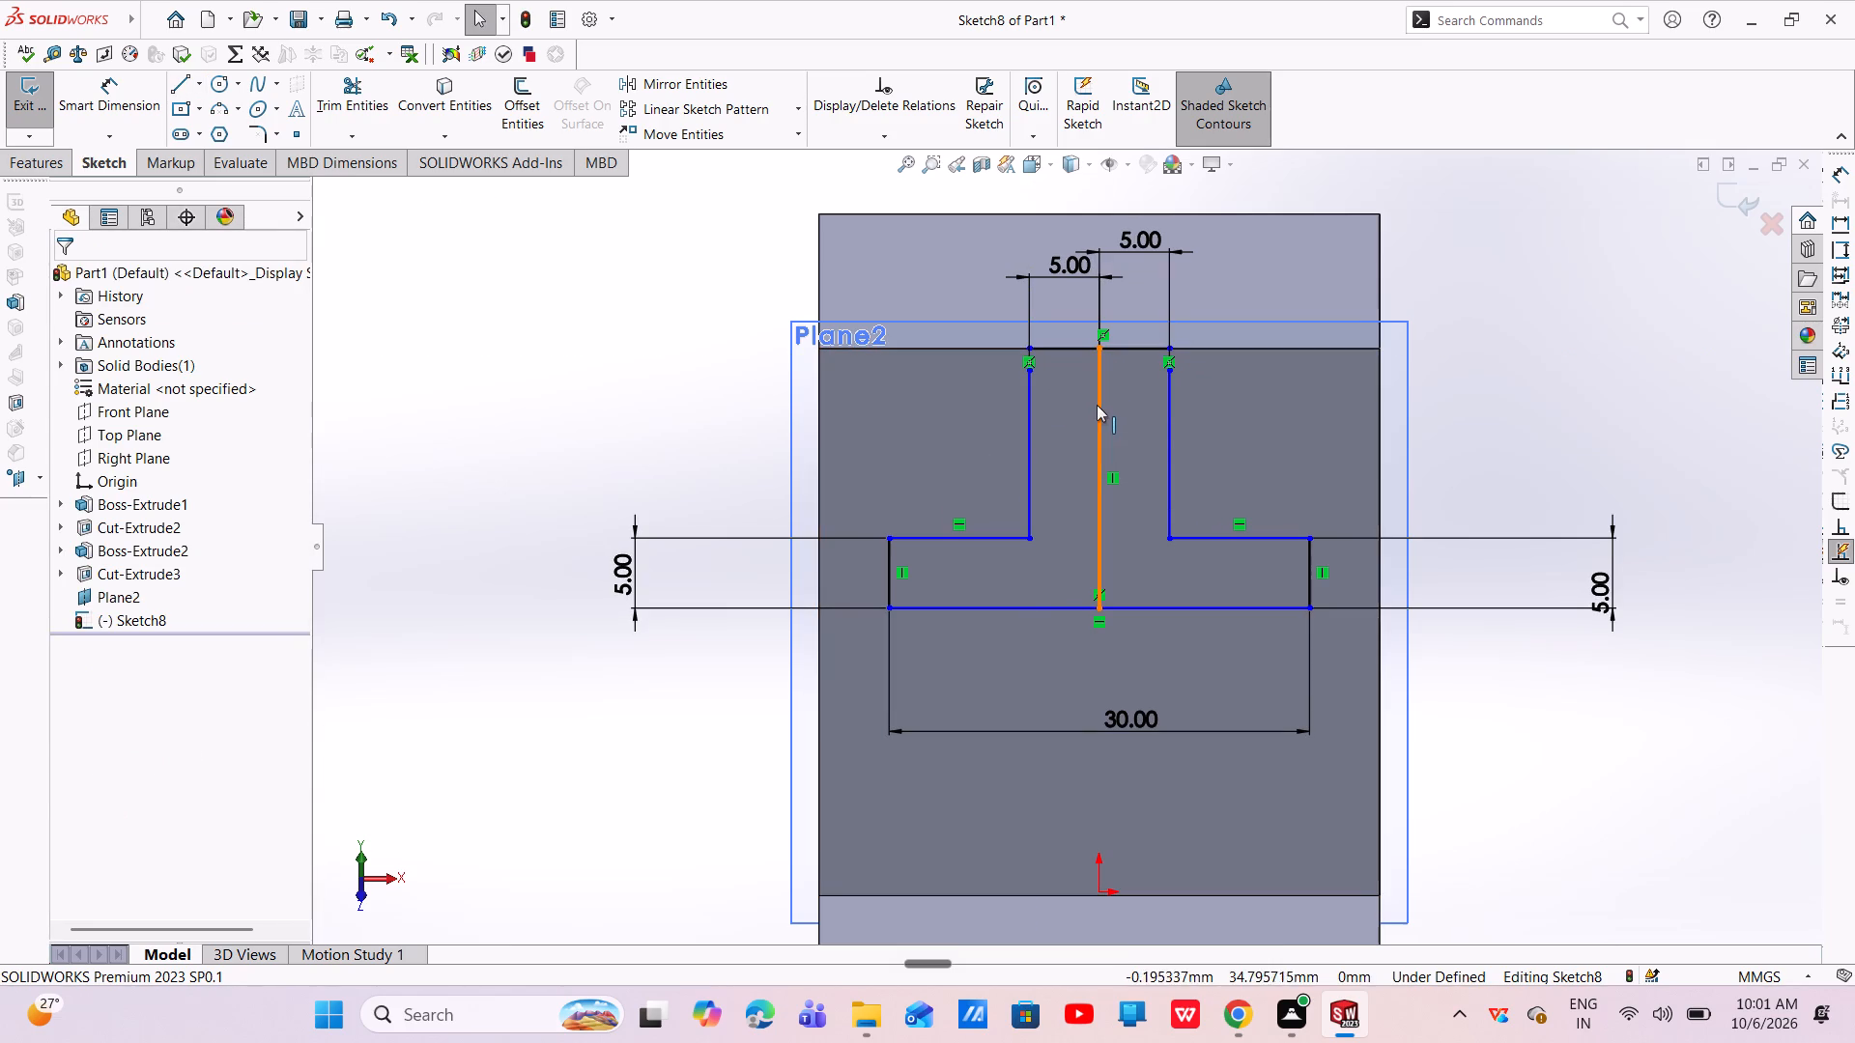
Delete the vertical centre line of the T-slot sketch together with its associated dimensions.
{"action": "left_click", "coordinate": [1097, 405]}
{"action": "right_click", "coordinate": [1097, 405]}
{"action": "left_click", "coordinate": [1134, 695]}
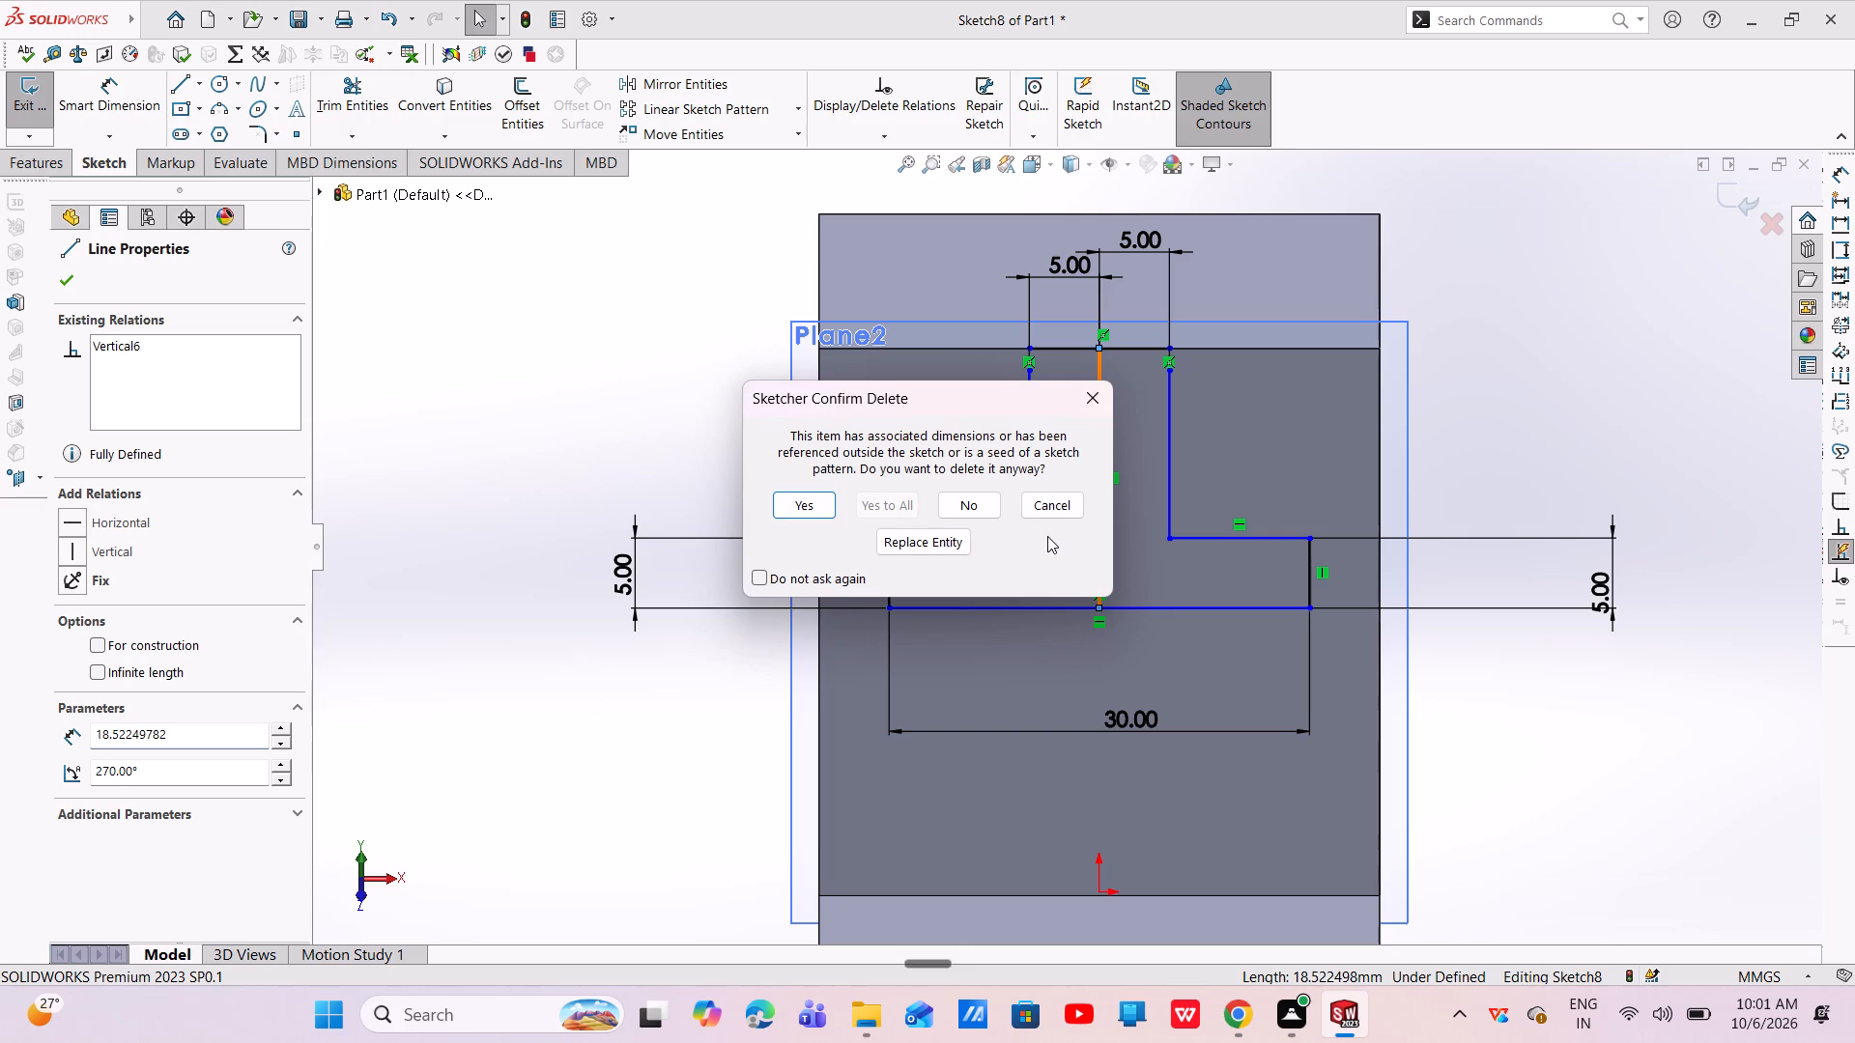
{"action": "left_click", "coordinate": [822, 499]}
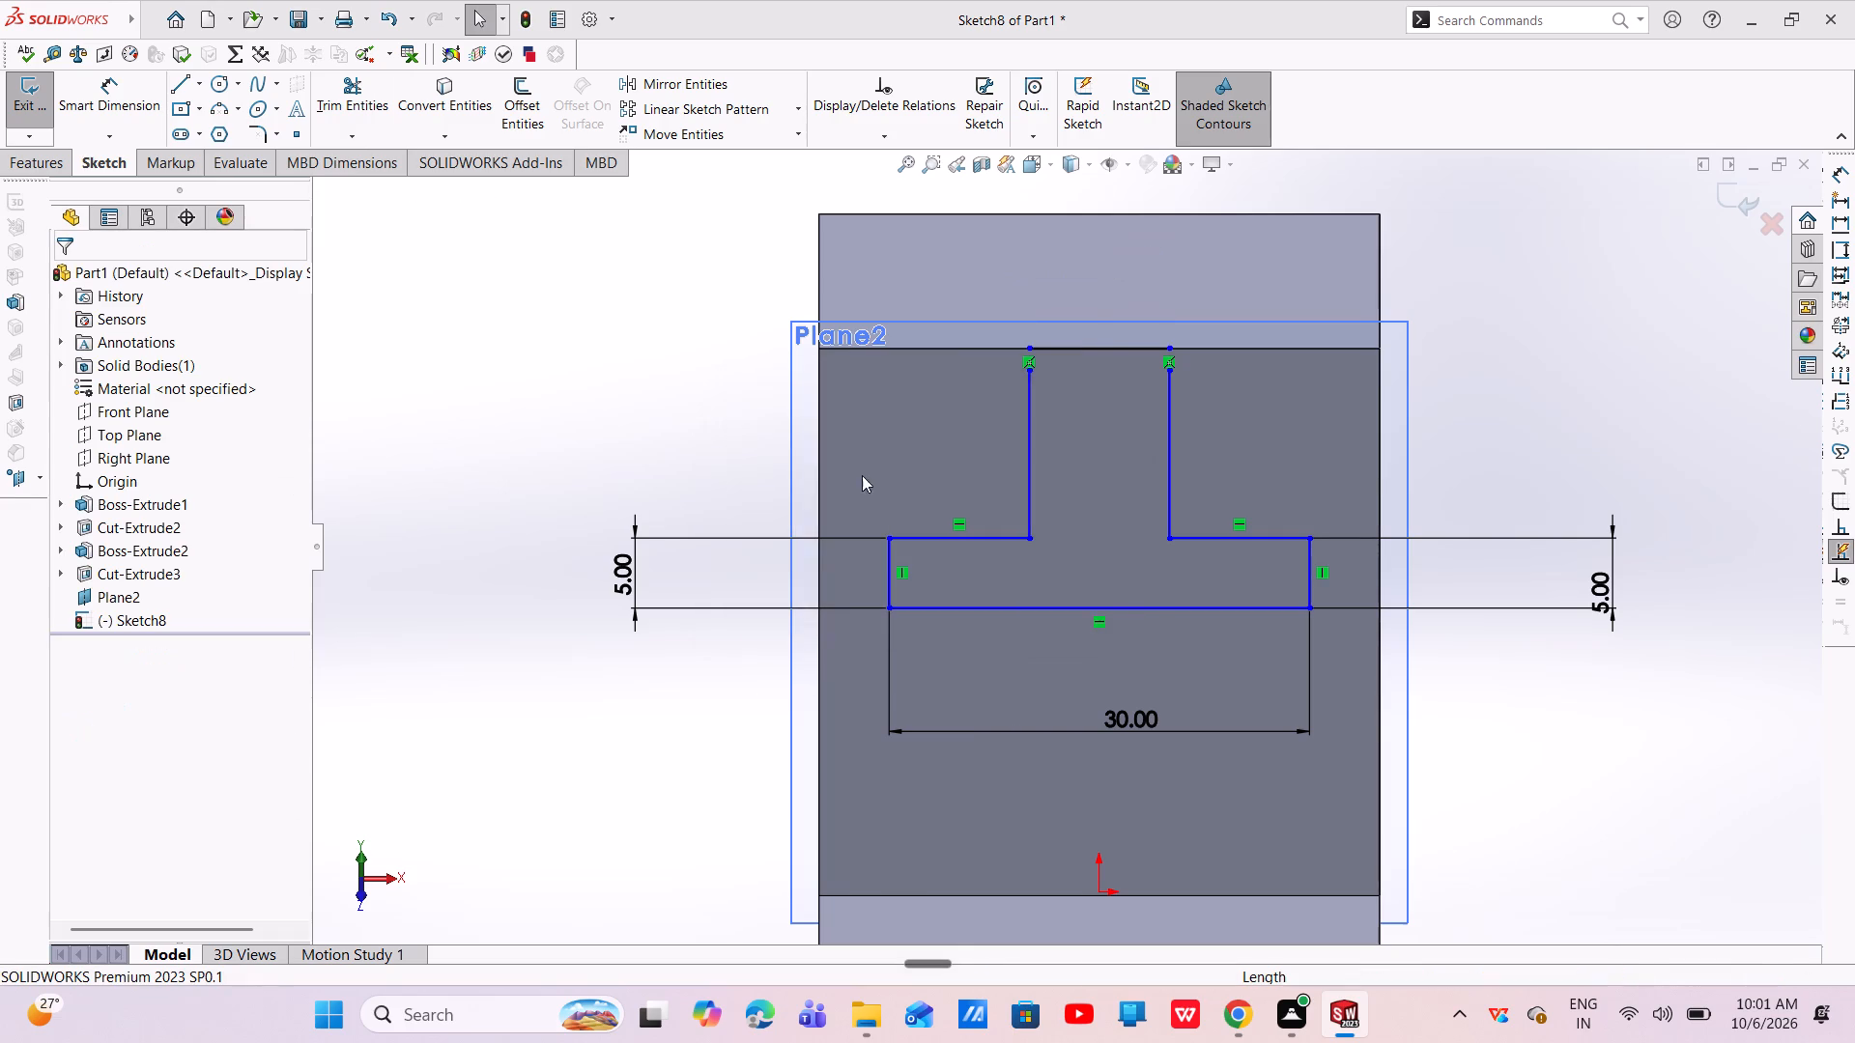
Extend the left and right stem lines up to the top line to close the T-slot profile.
{"action": "scroll", "coordinate": [1148, 359], "scroll_direction": "down", "scroll_amount": 5}
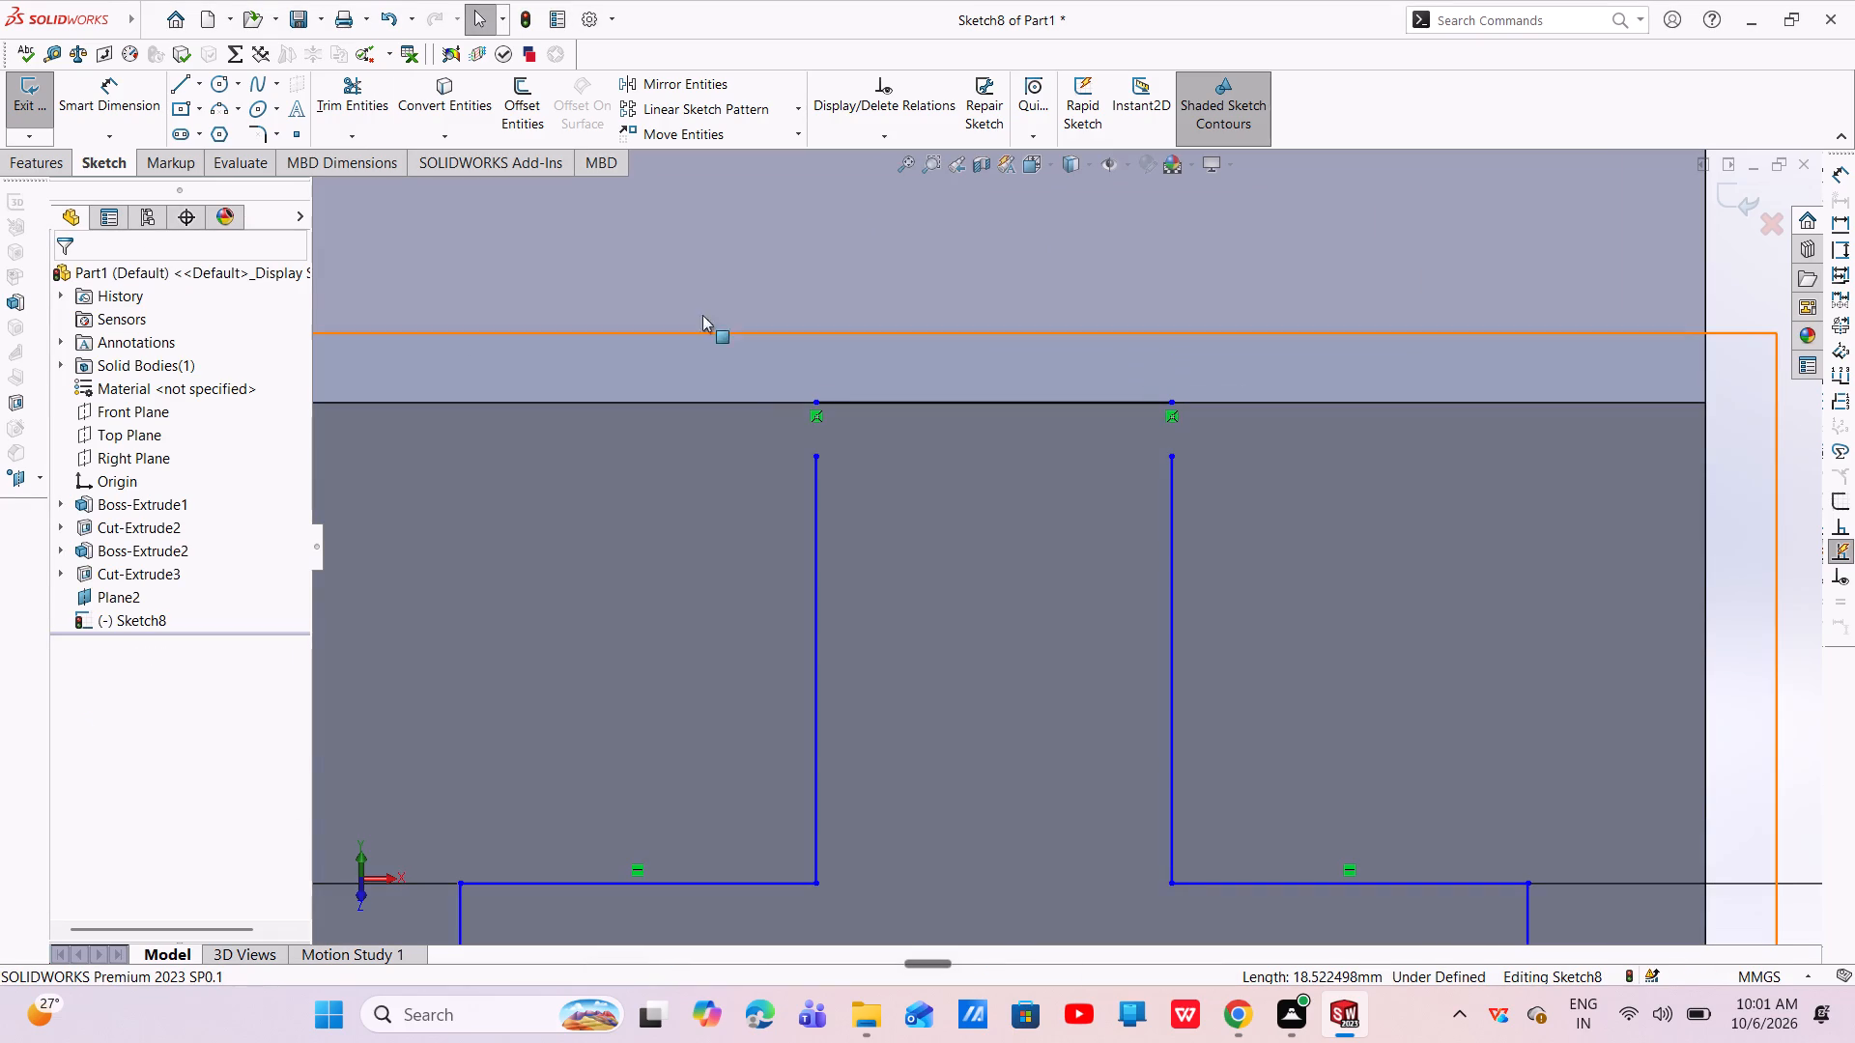
{"action": "left_click", "coordinate": [365, 140]}
{"action": "left_click", "coordinate": [381, 182]}
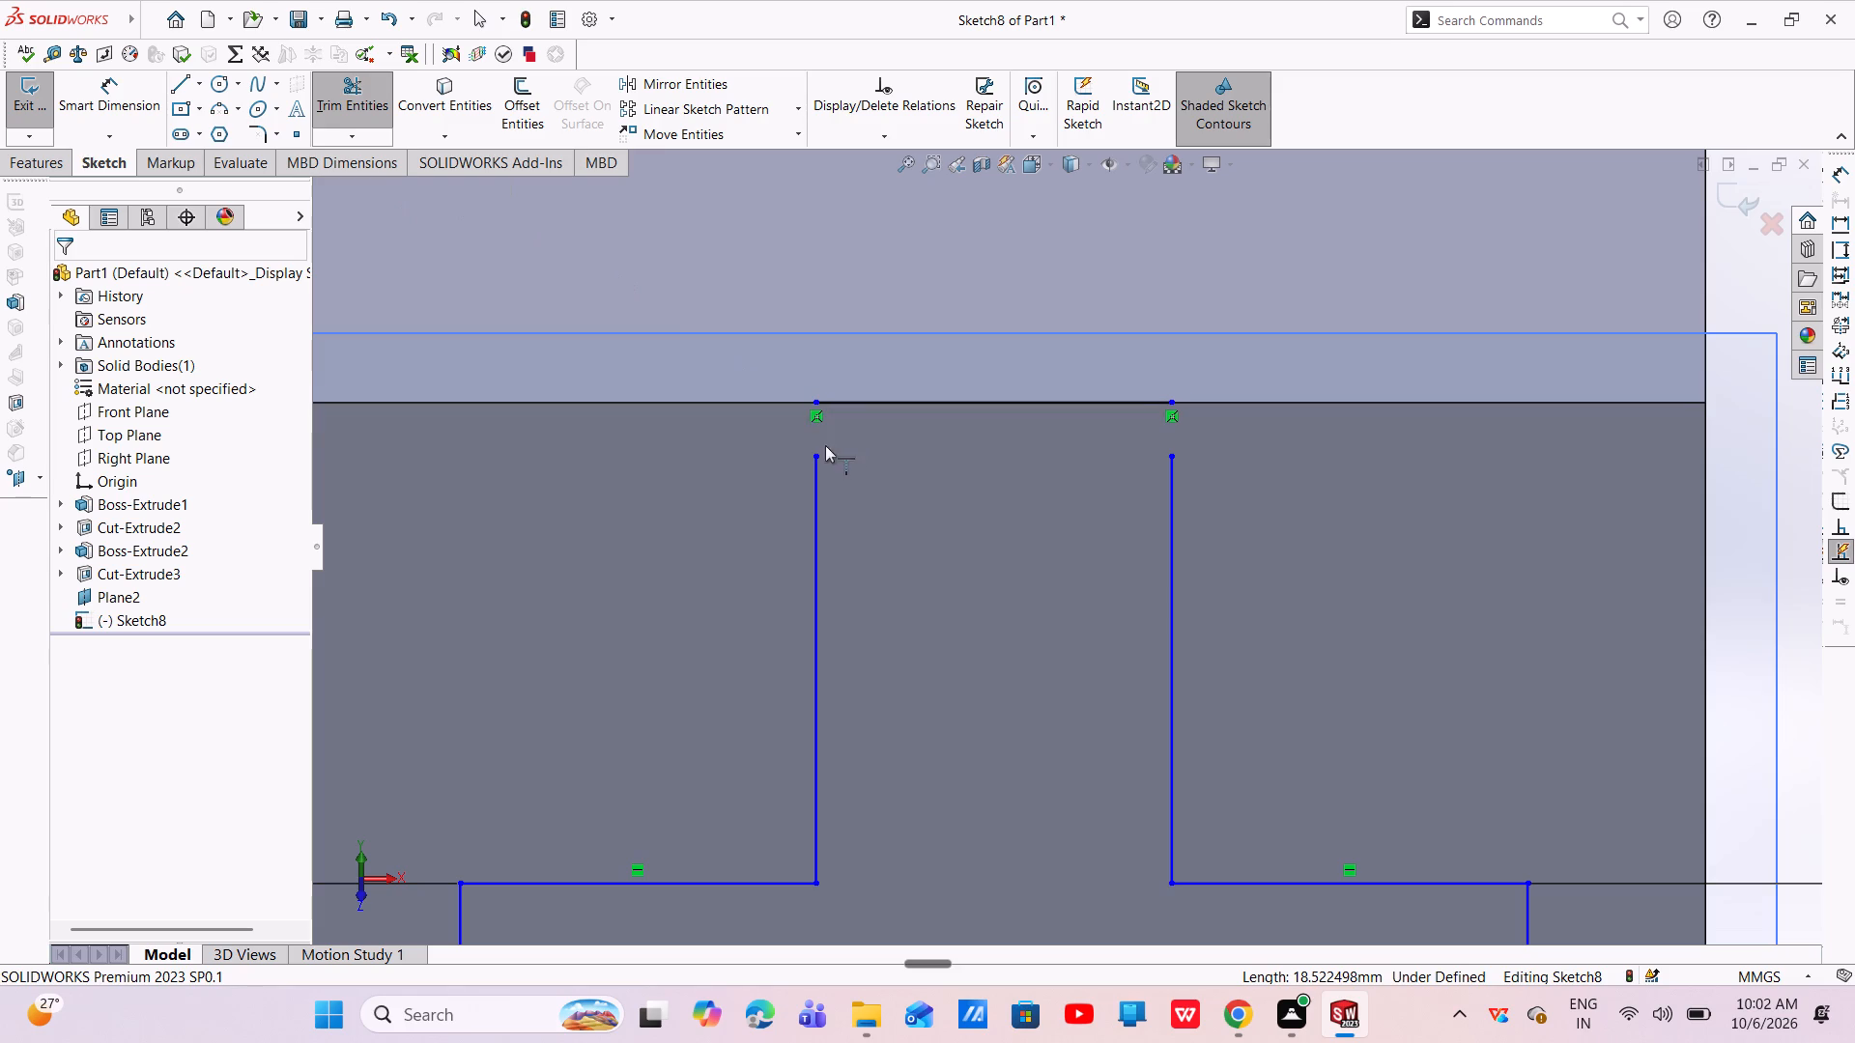
{"action": "left_click", "coordinate": [814, 460]}
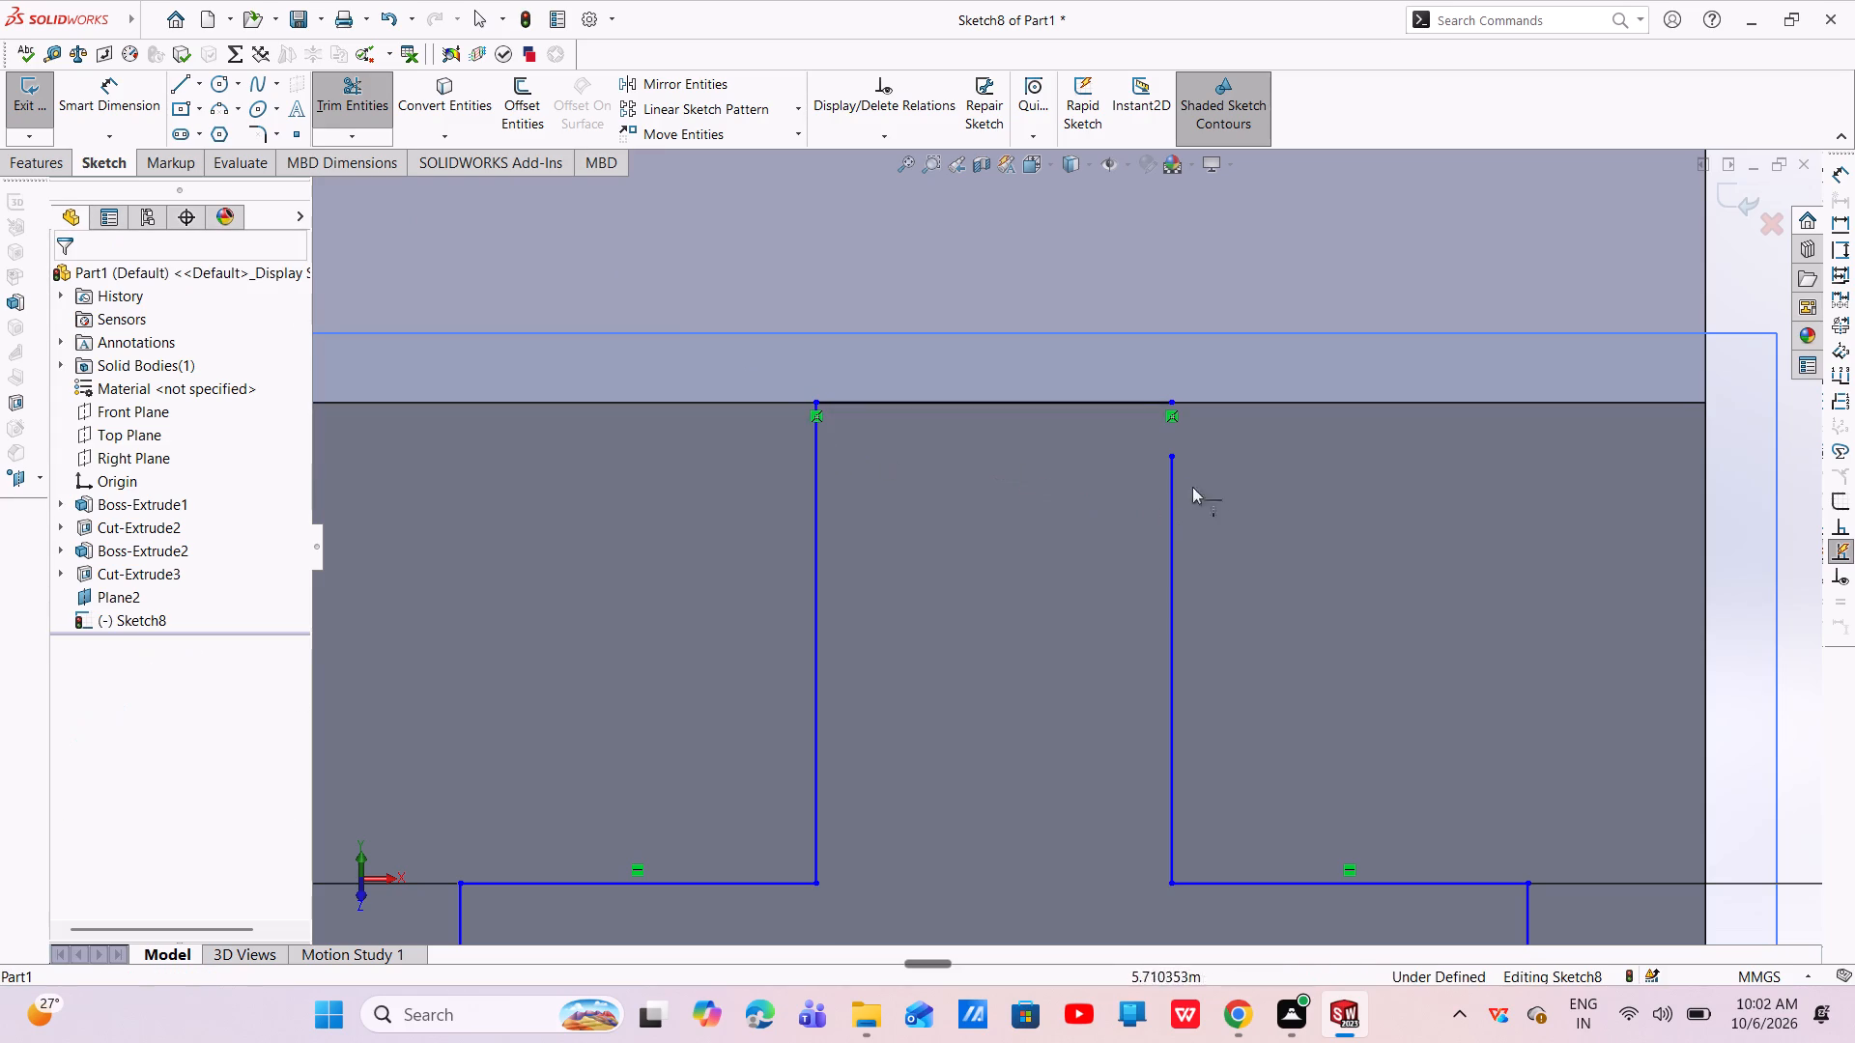
{"action": "left_click", "coordinate": [1168, 458]}
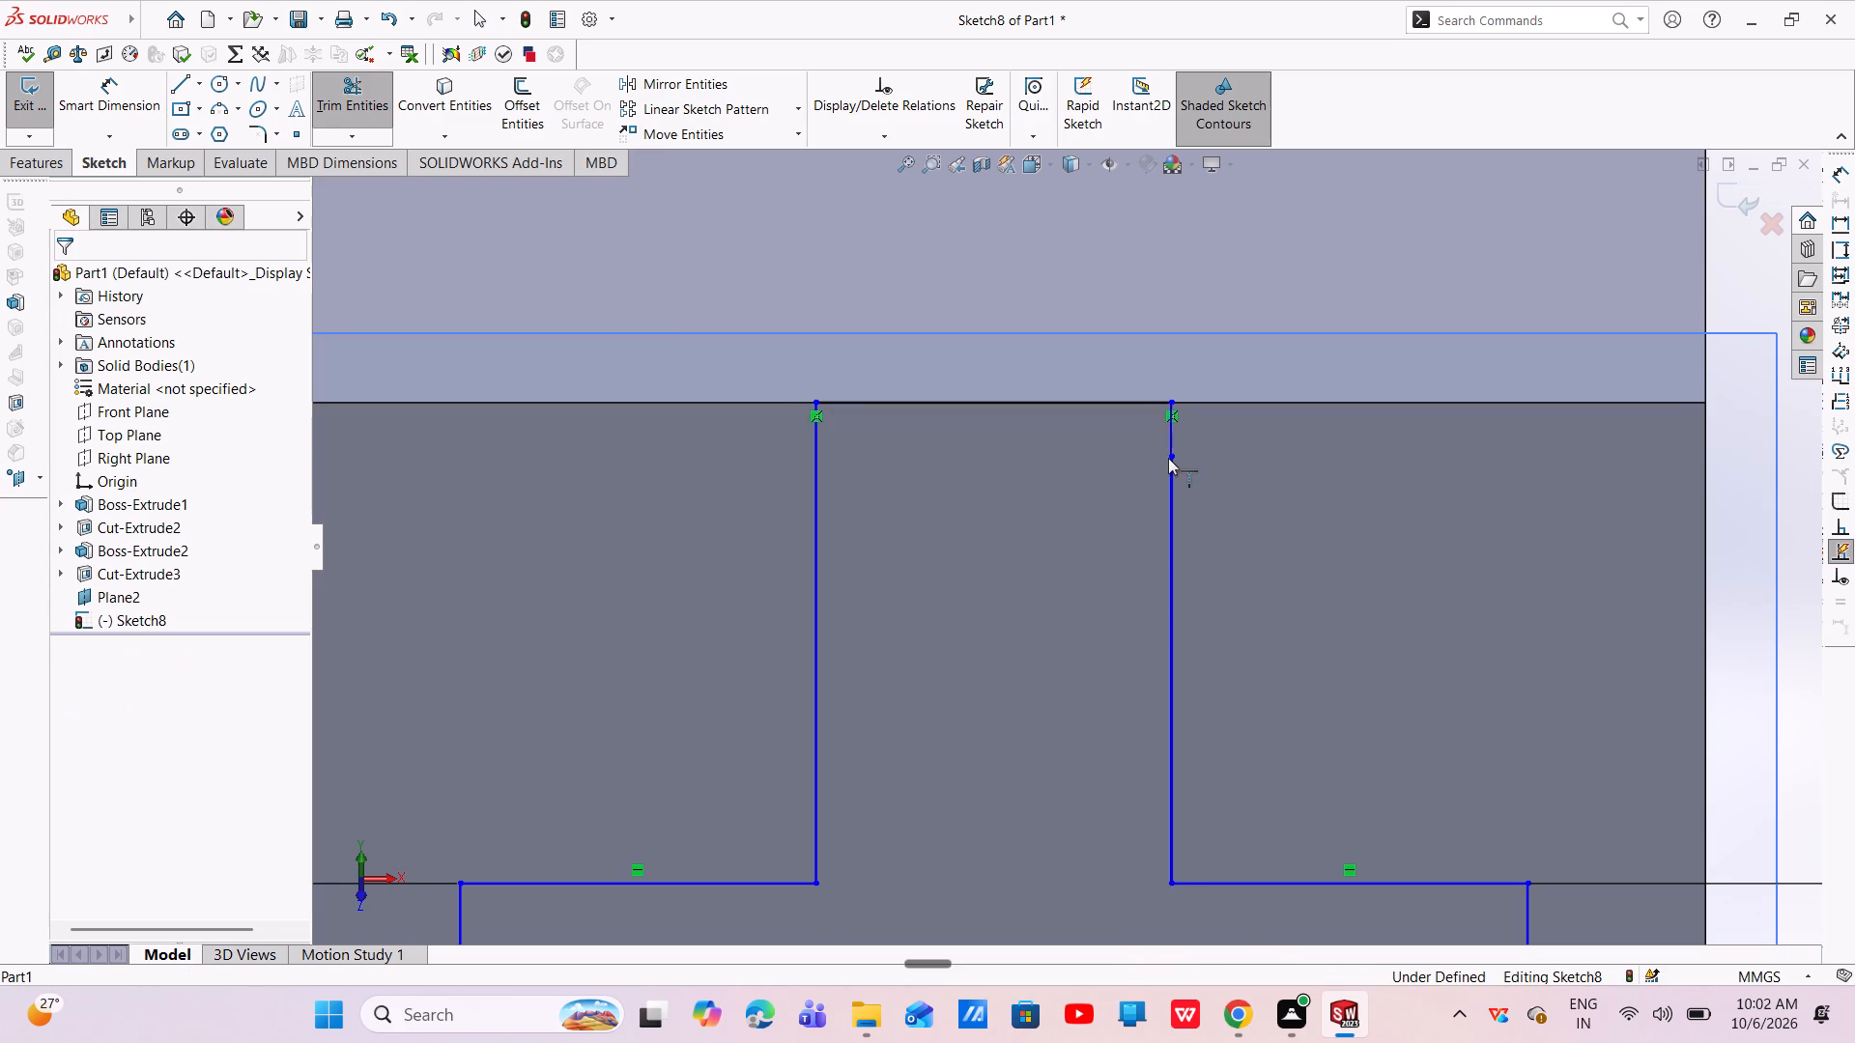
{"action": "key", "text": "Escape"}
{"action": "key", "text": "Escape"}
{"action": "scroll", "coordinate": [1100, 659], "scroll_direction": "up", "scroll_amount": 5}
{"action": "key", "text": "Escape"}
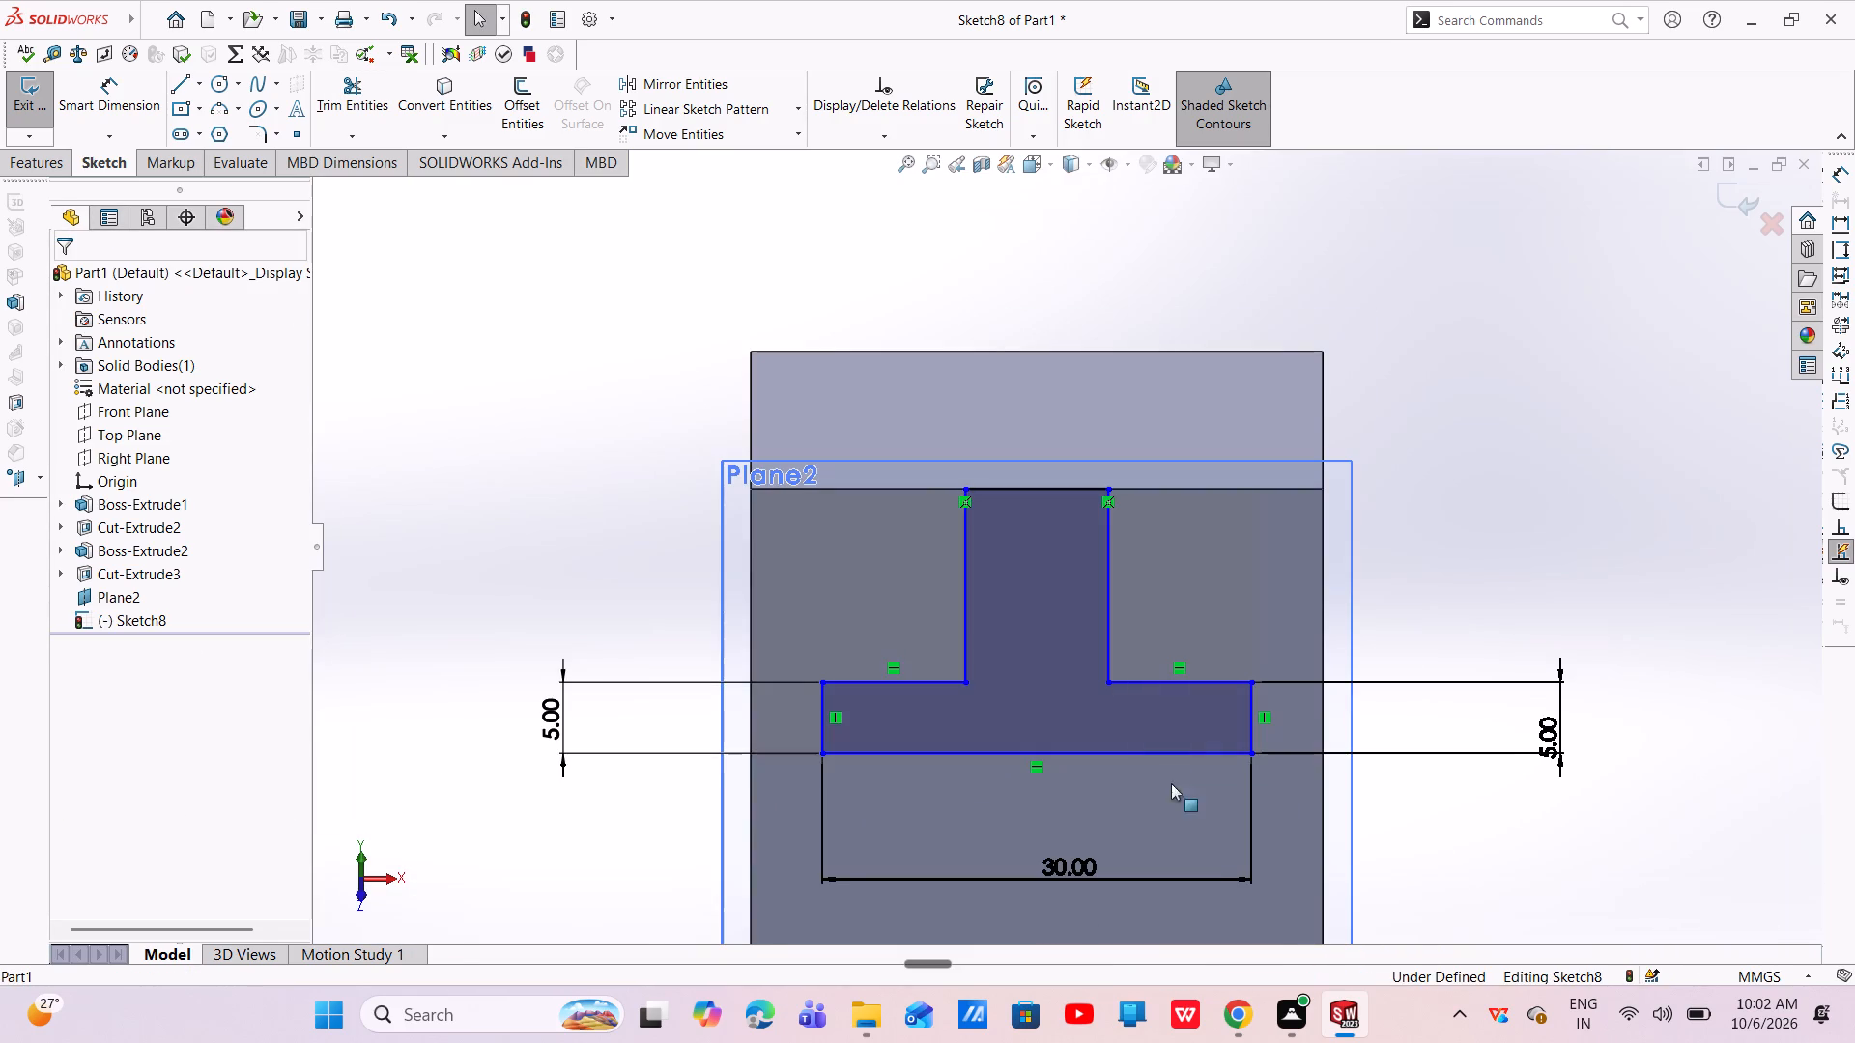
{"action": "key", "text": "Escape"}
Dimension the T-slot stem's width between its two upper corners as 10 mm.
{"action": "left_click_drag", "start_coordinate": [305, 154], "coordinate": [312, 141]}
{"action": "left_click", "coordinate": [104, 111]}
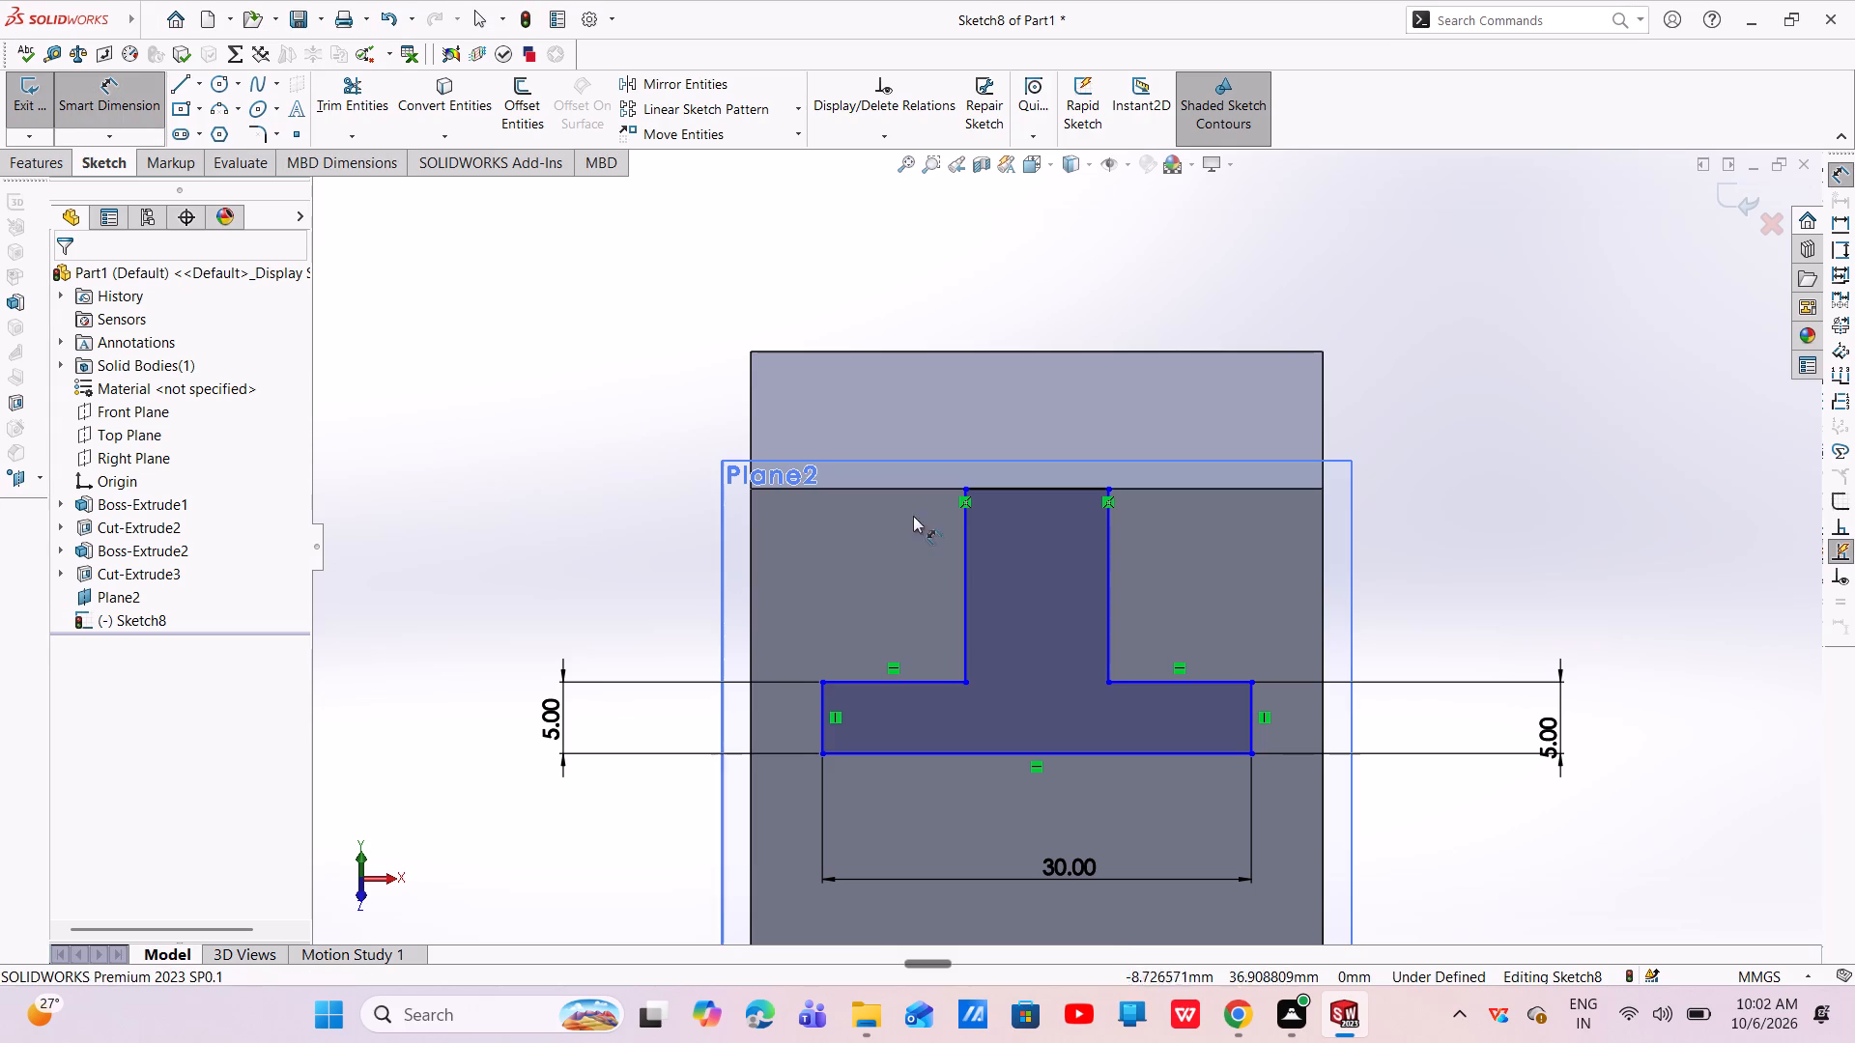
{"action": "left_click", "coordinate": [964, 490]}
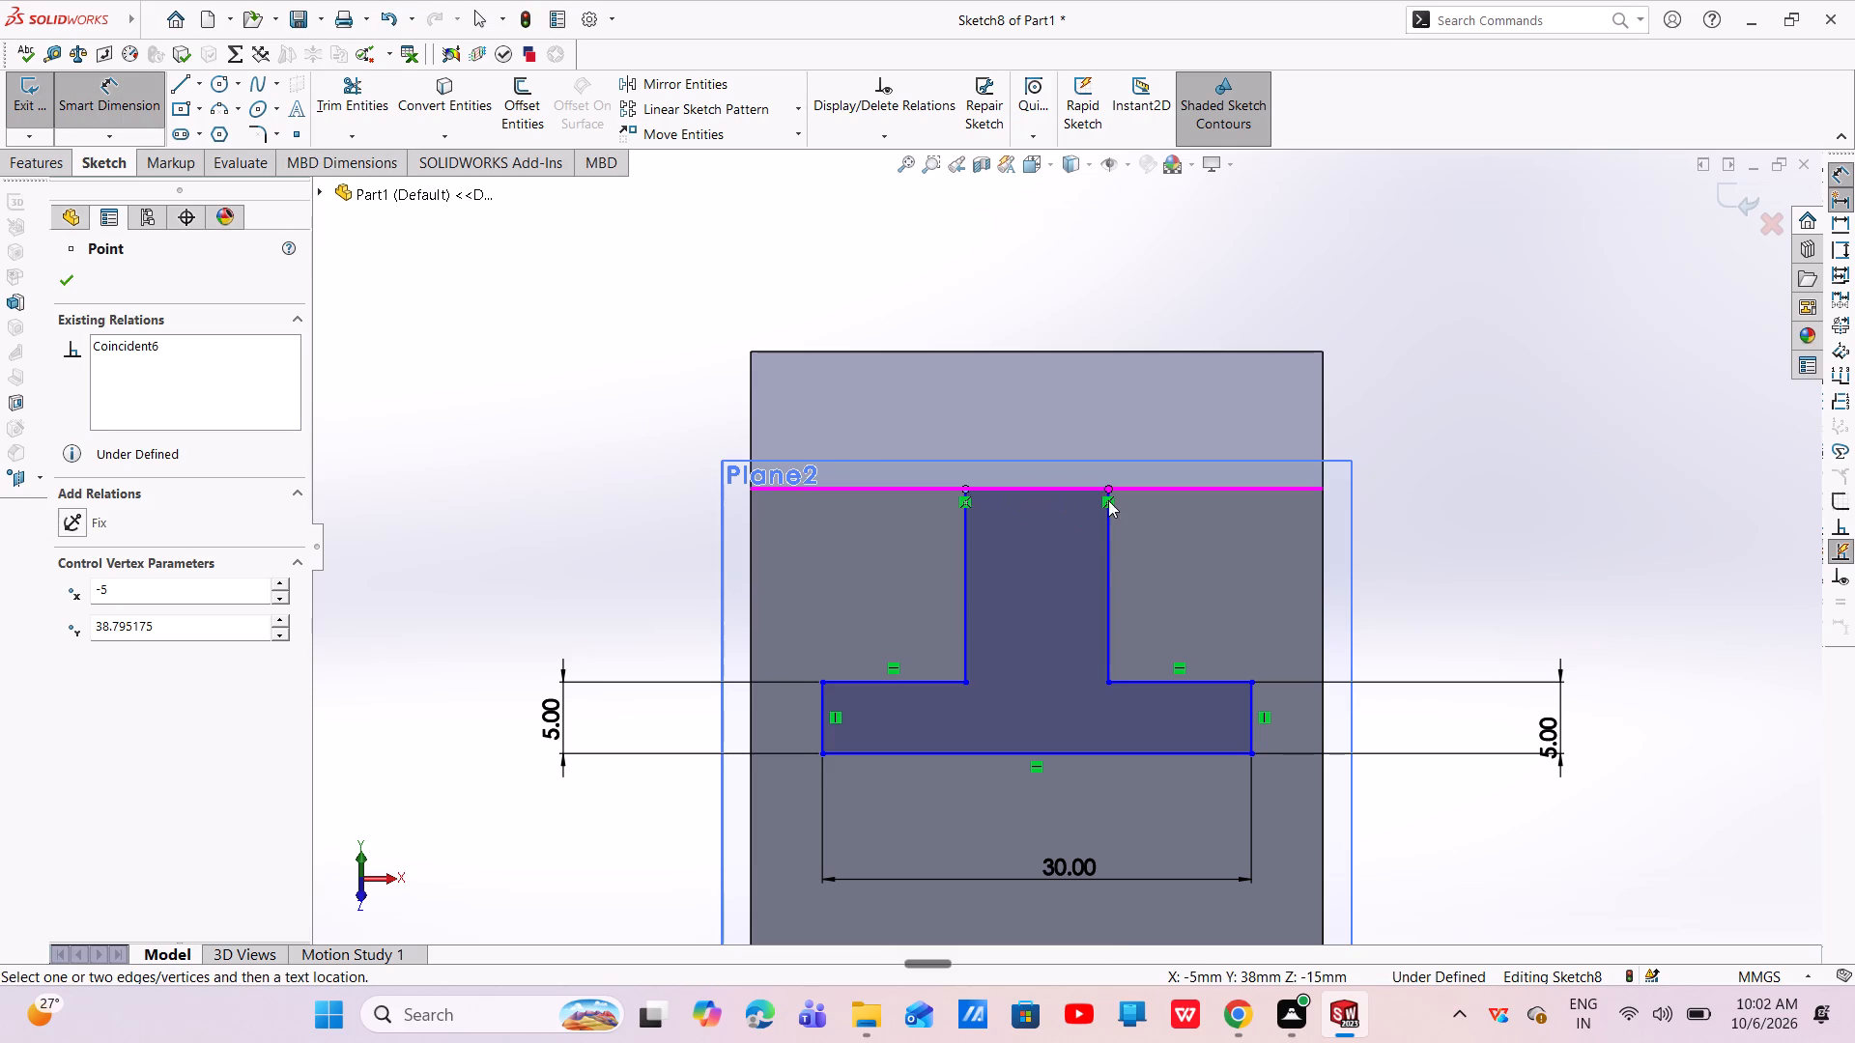
{"action": "left_click", "coordinate": [1108, 492]}
{"action": "left_click", "coordinate": [1035, 401]}
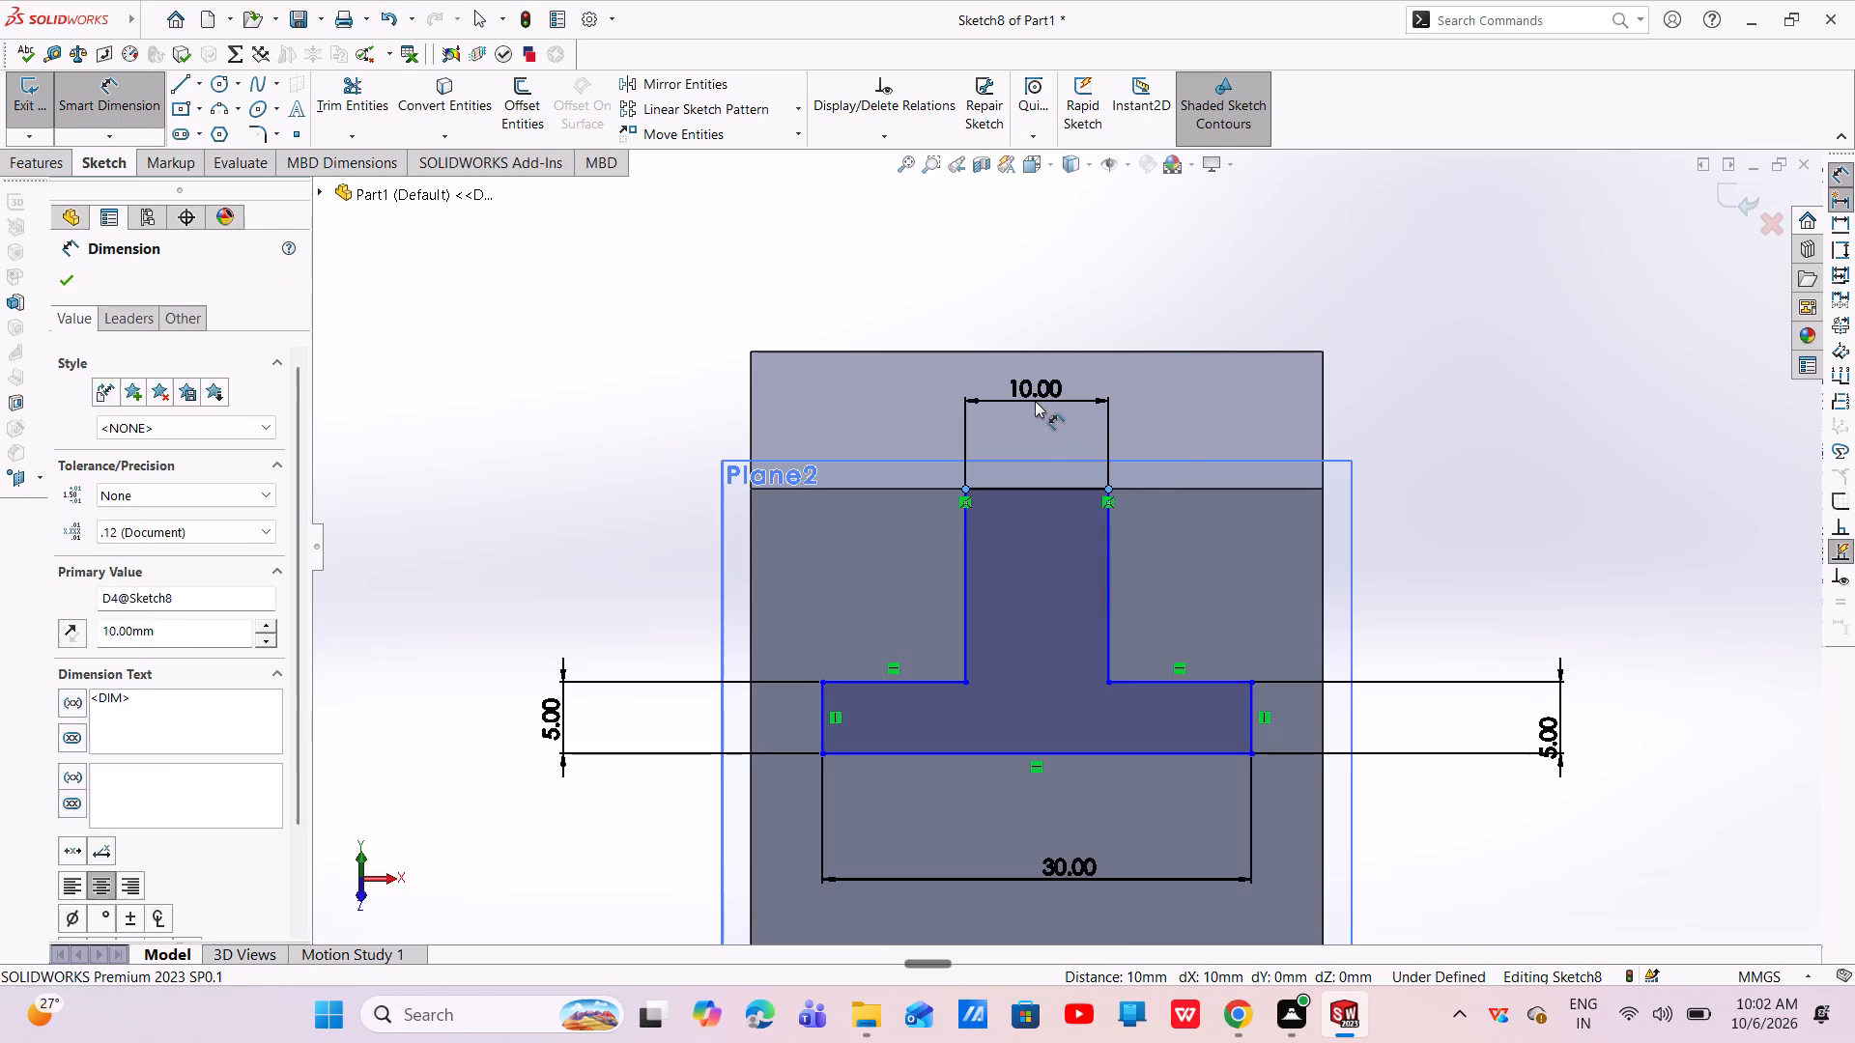
{"action": "left_click", "coordinate": [944, 365]}
{"action": "key", "text": "Escape"}
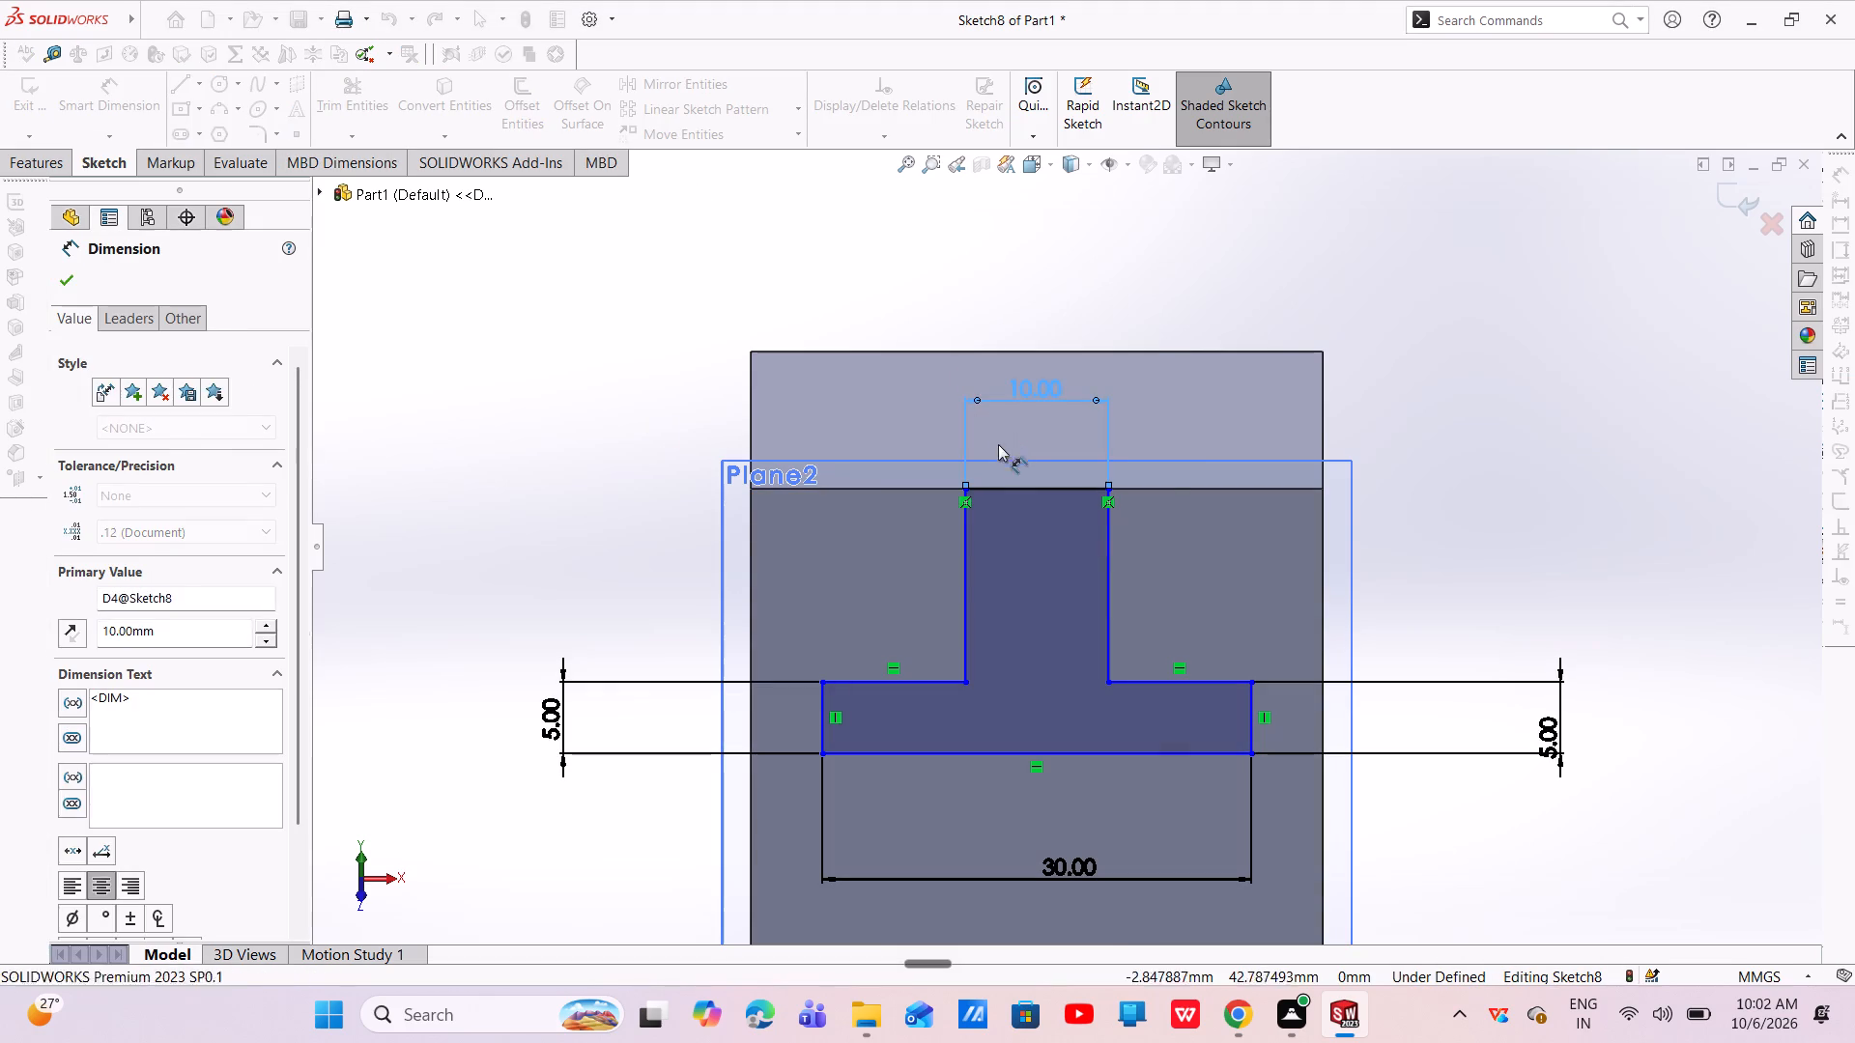
{"action": "key", "text": "Escape"}
Cut-extrude the T-slot profile into the body with a blind depth of 39 mm.
{"action": "left_click", "coordinate": [33, 169]}
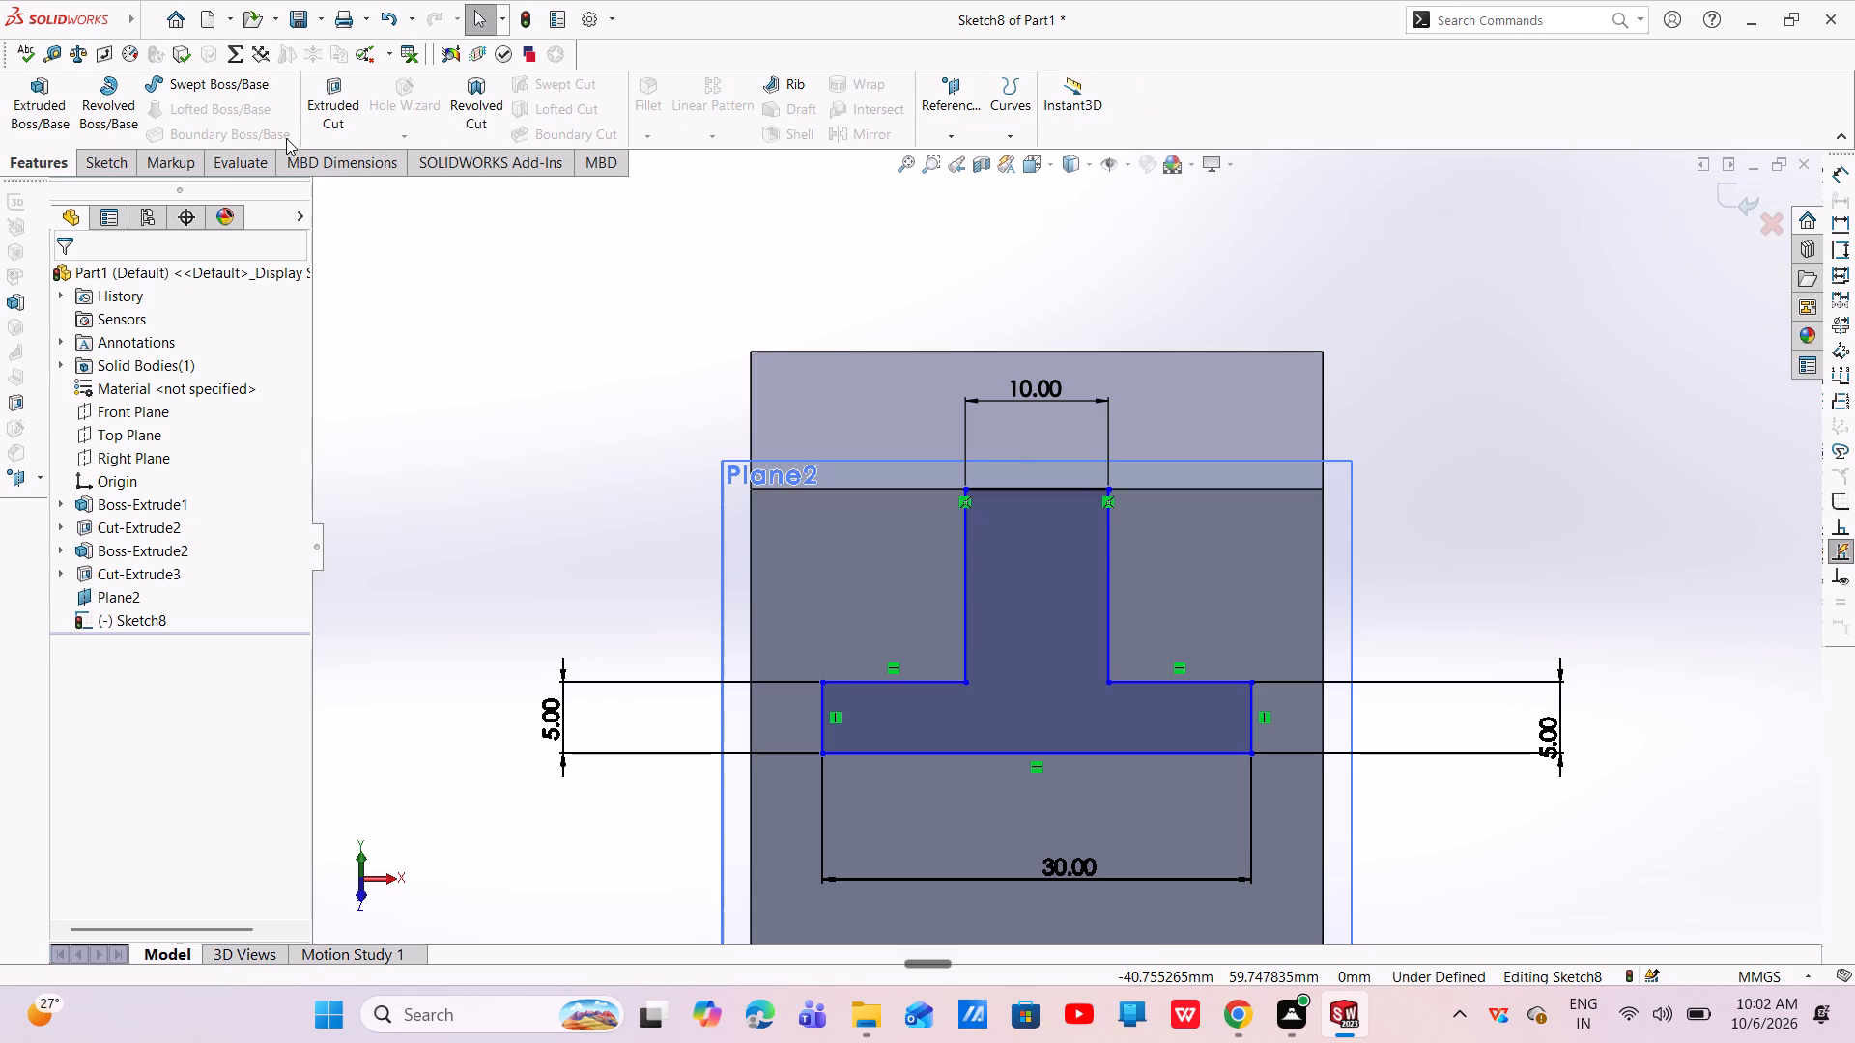
{"action": "left_click", "coordinate": [338, 120]}
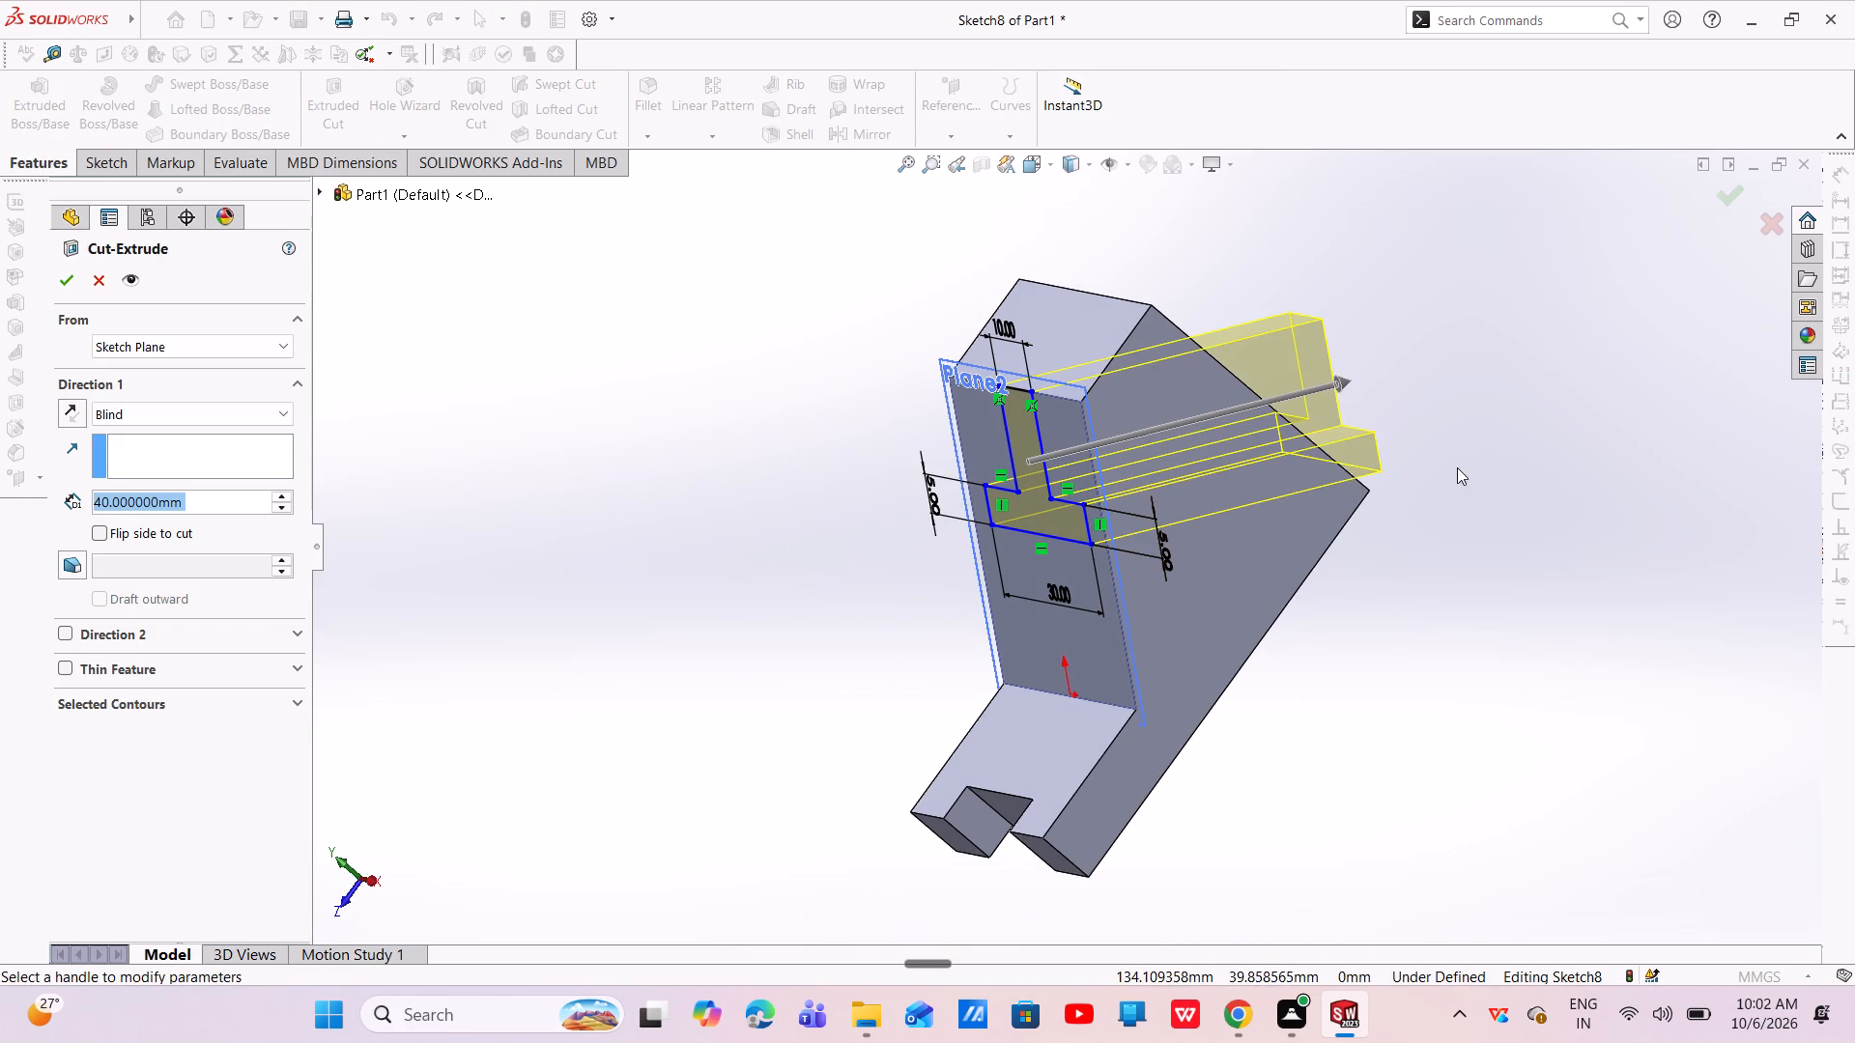
{"action": "left_click_drag", "start_coordinate": [1349, 380], "coordinate": [1207, 427]}
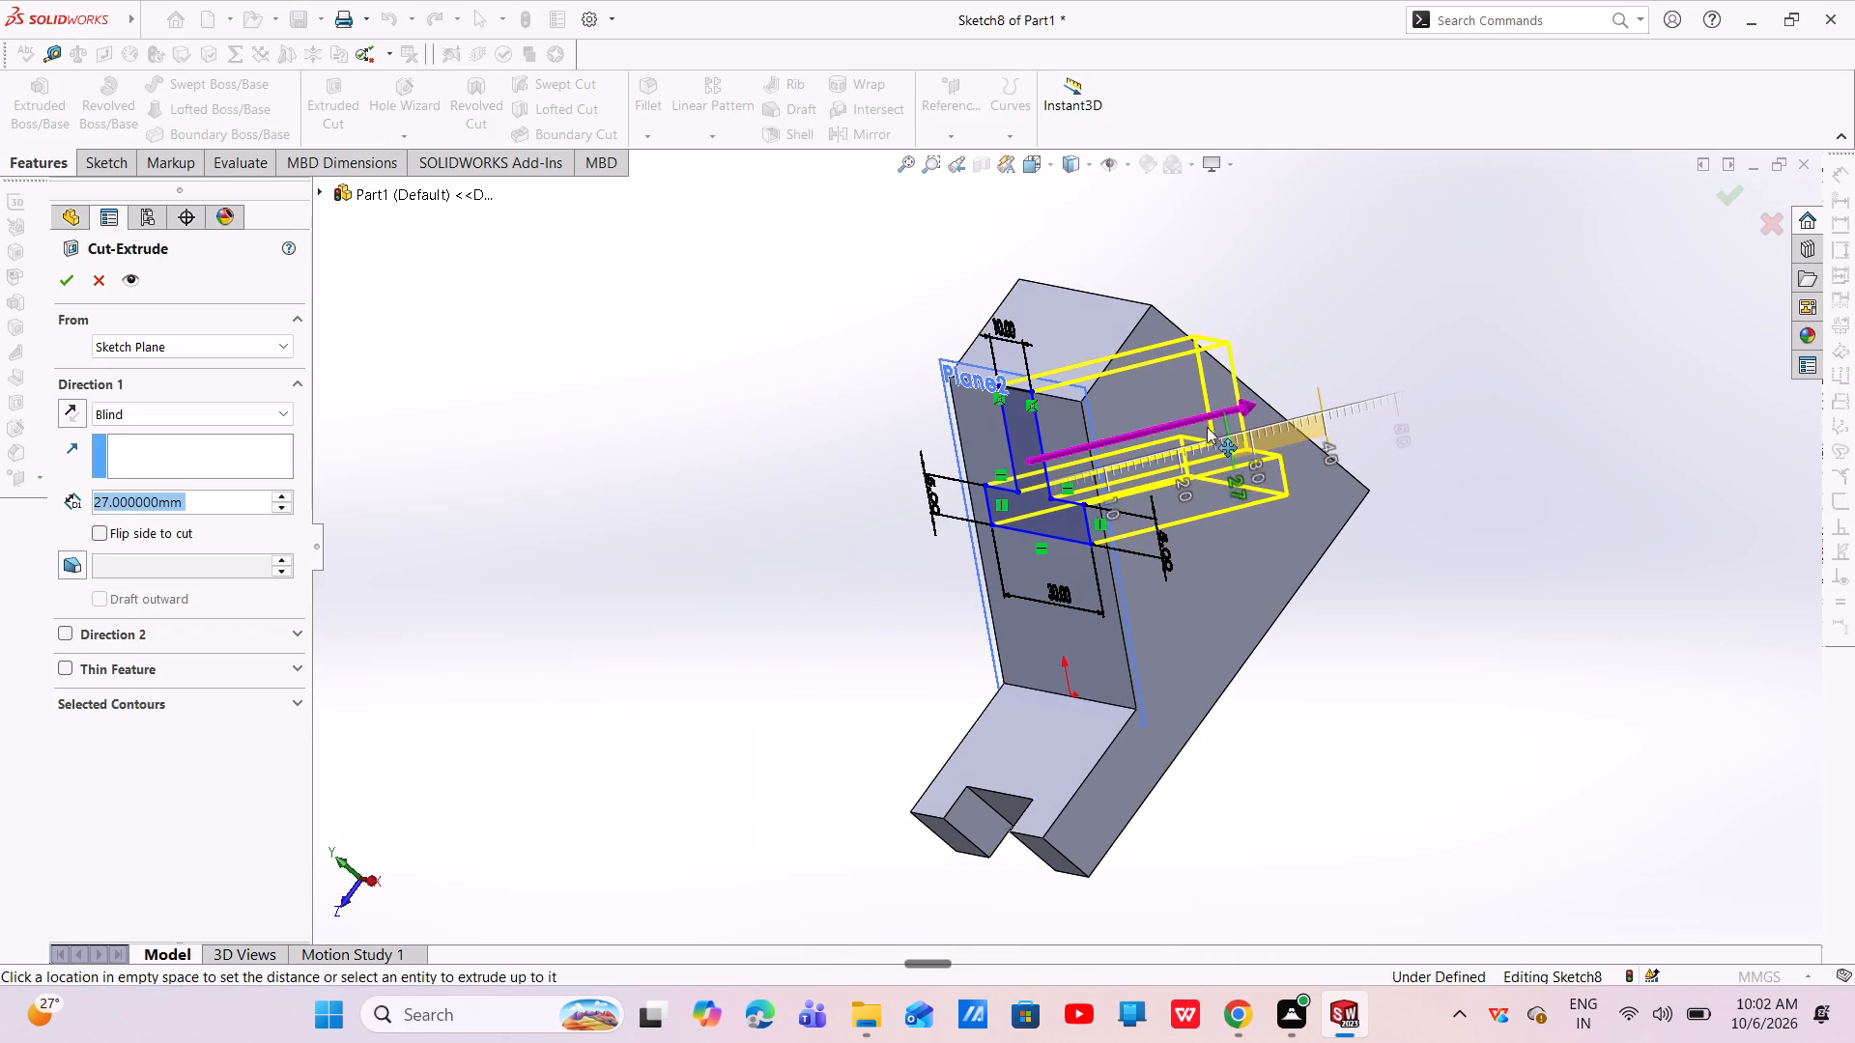
{"action": "left_click_drag", "start_coordinate": [1207, 427], "coordinate": [1191, 432]}
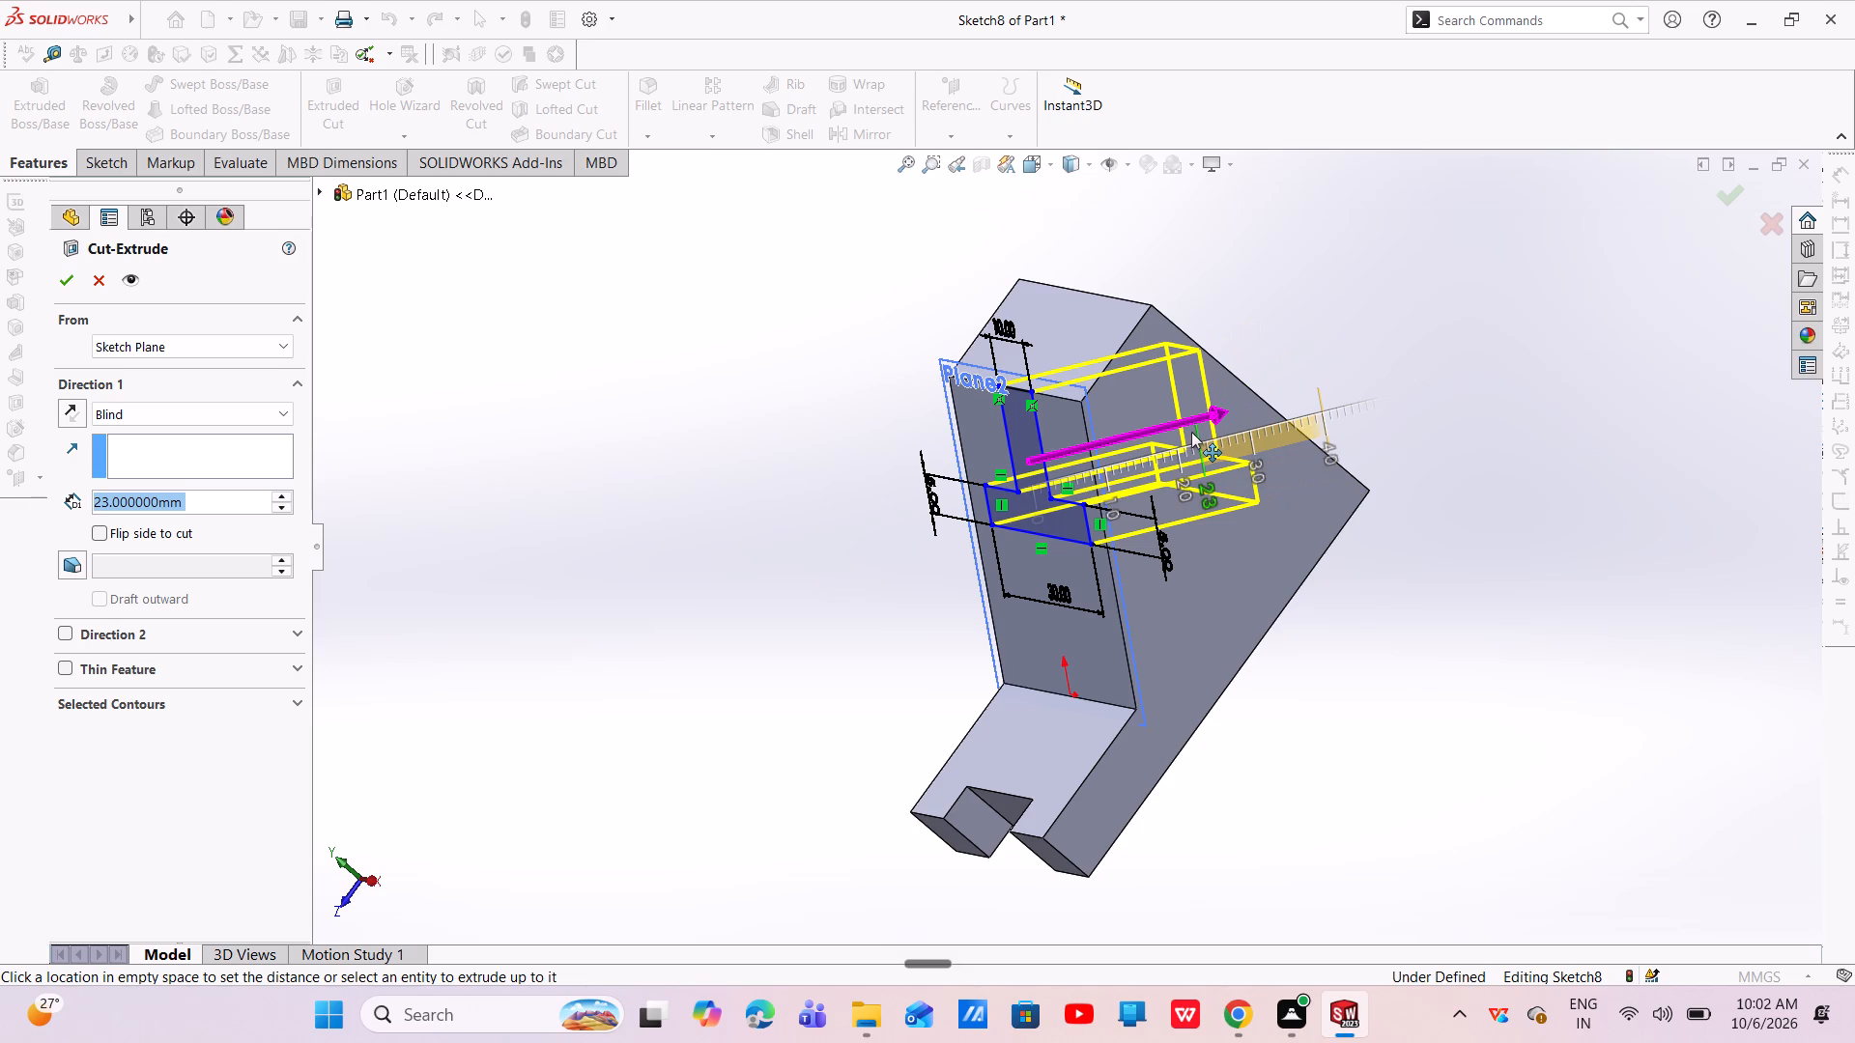
{"action": "left_click_drag", "start_coordinate": [1191, 432], "coordinate": [1092, 416]}
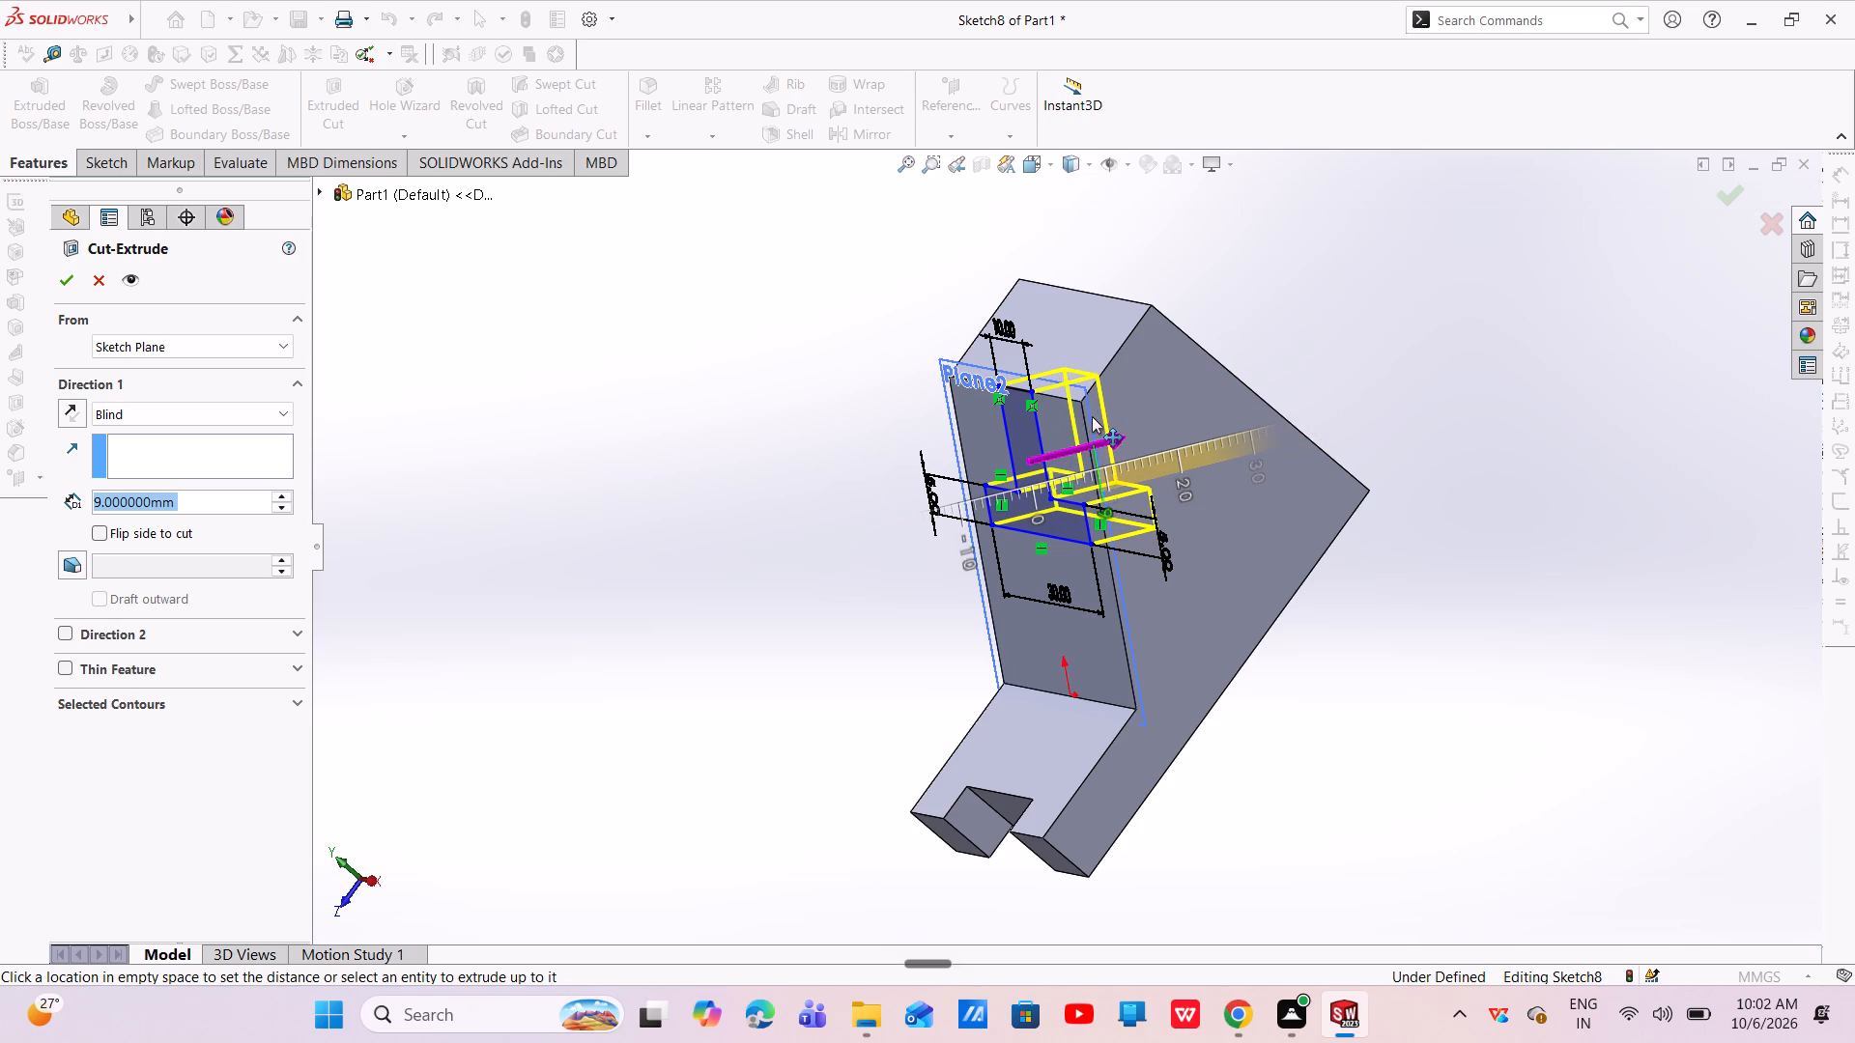
{"action": "left_click_drag", "start_coordinate": [1092, 416], "coordinate": [1490, 213]}
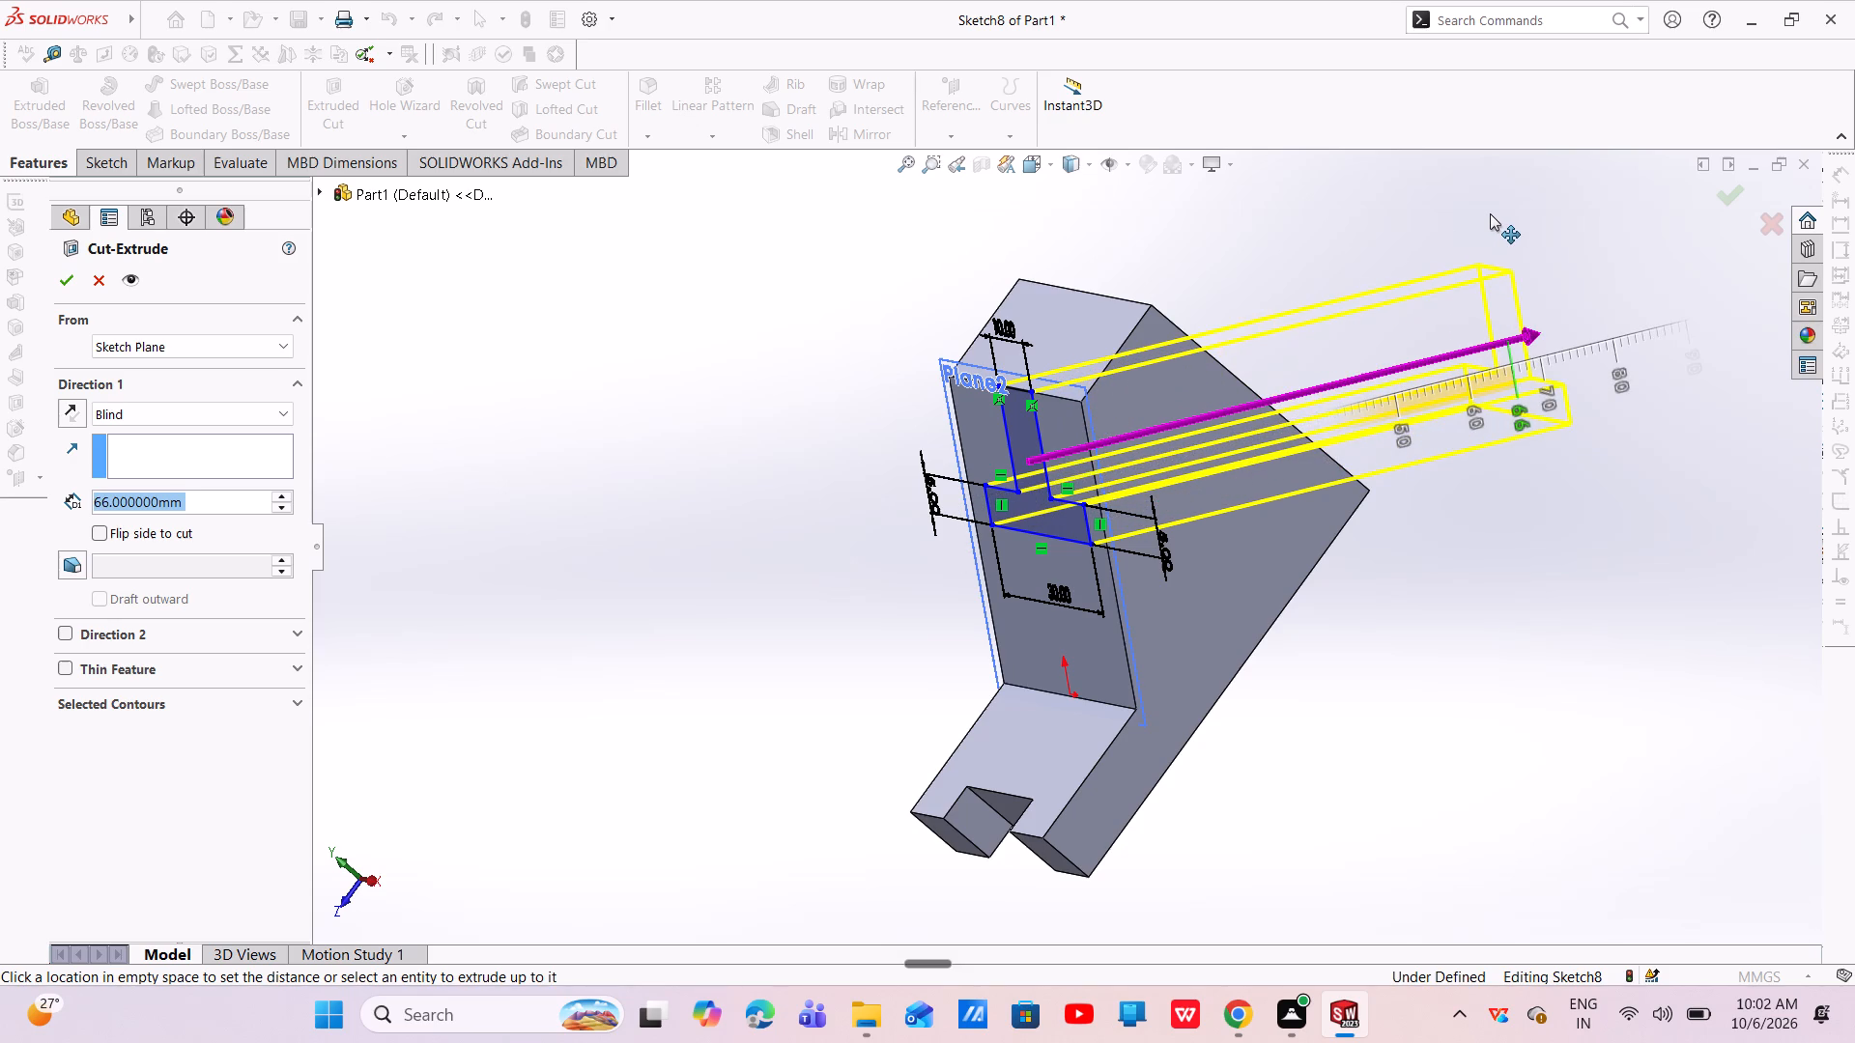
{"action": "left_click_drag", "start_coordinate": [1490, 213], "coordinate": [1079, 367]}
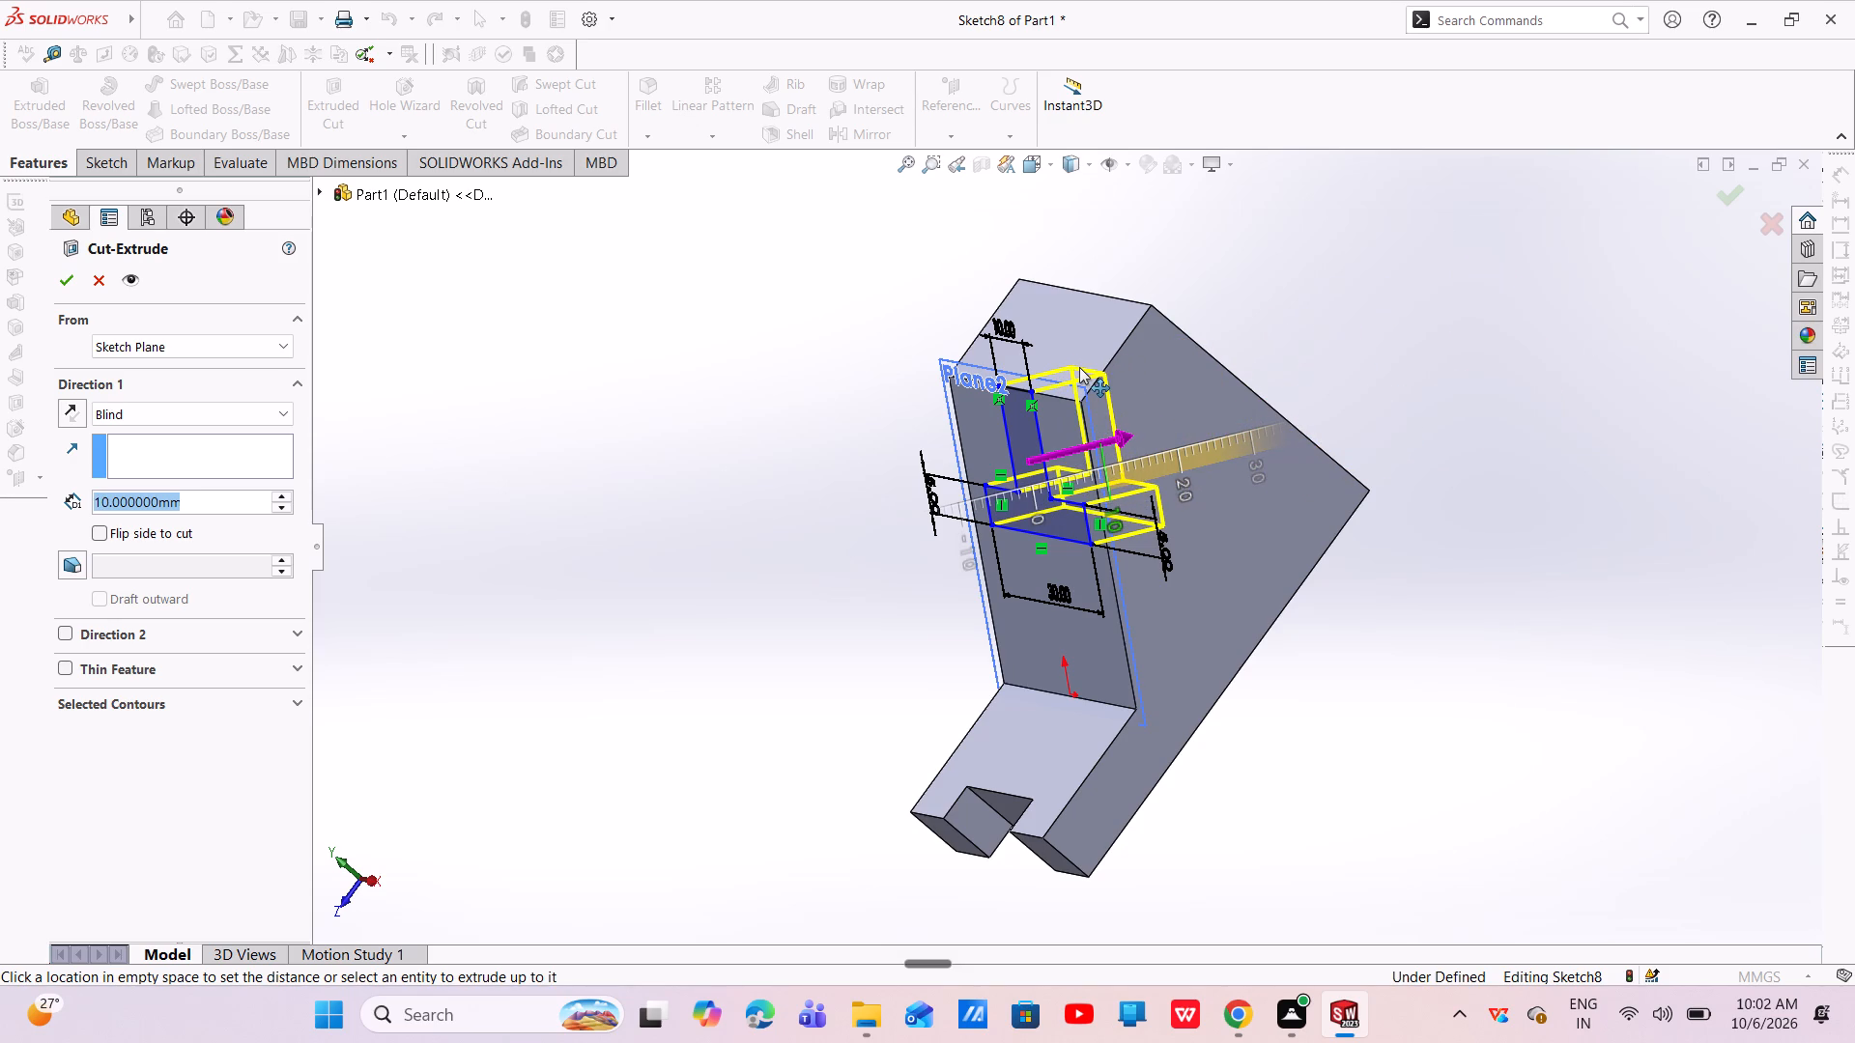
{"action": "left_click_drag", "start_coordinate": [1079, 367], "coordinate": [1276, 209]}
{"action": "left_click", "coordinate": [69, 278]}
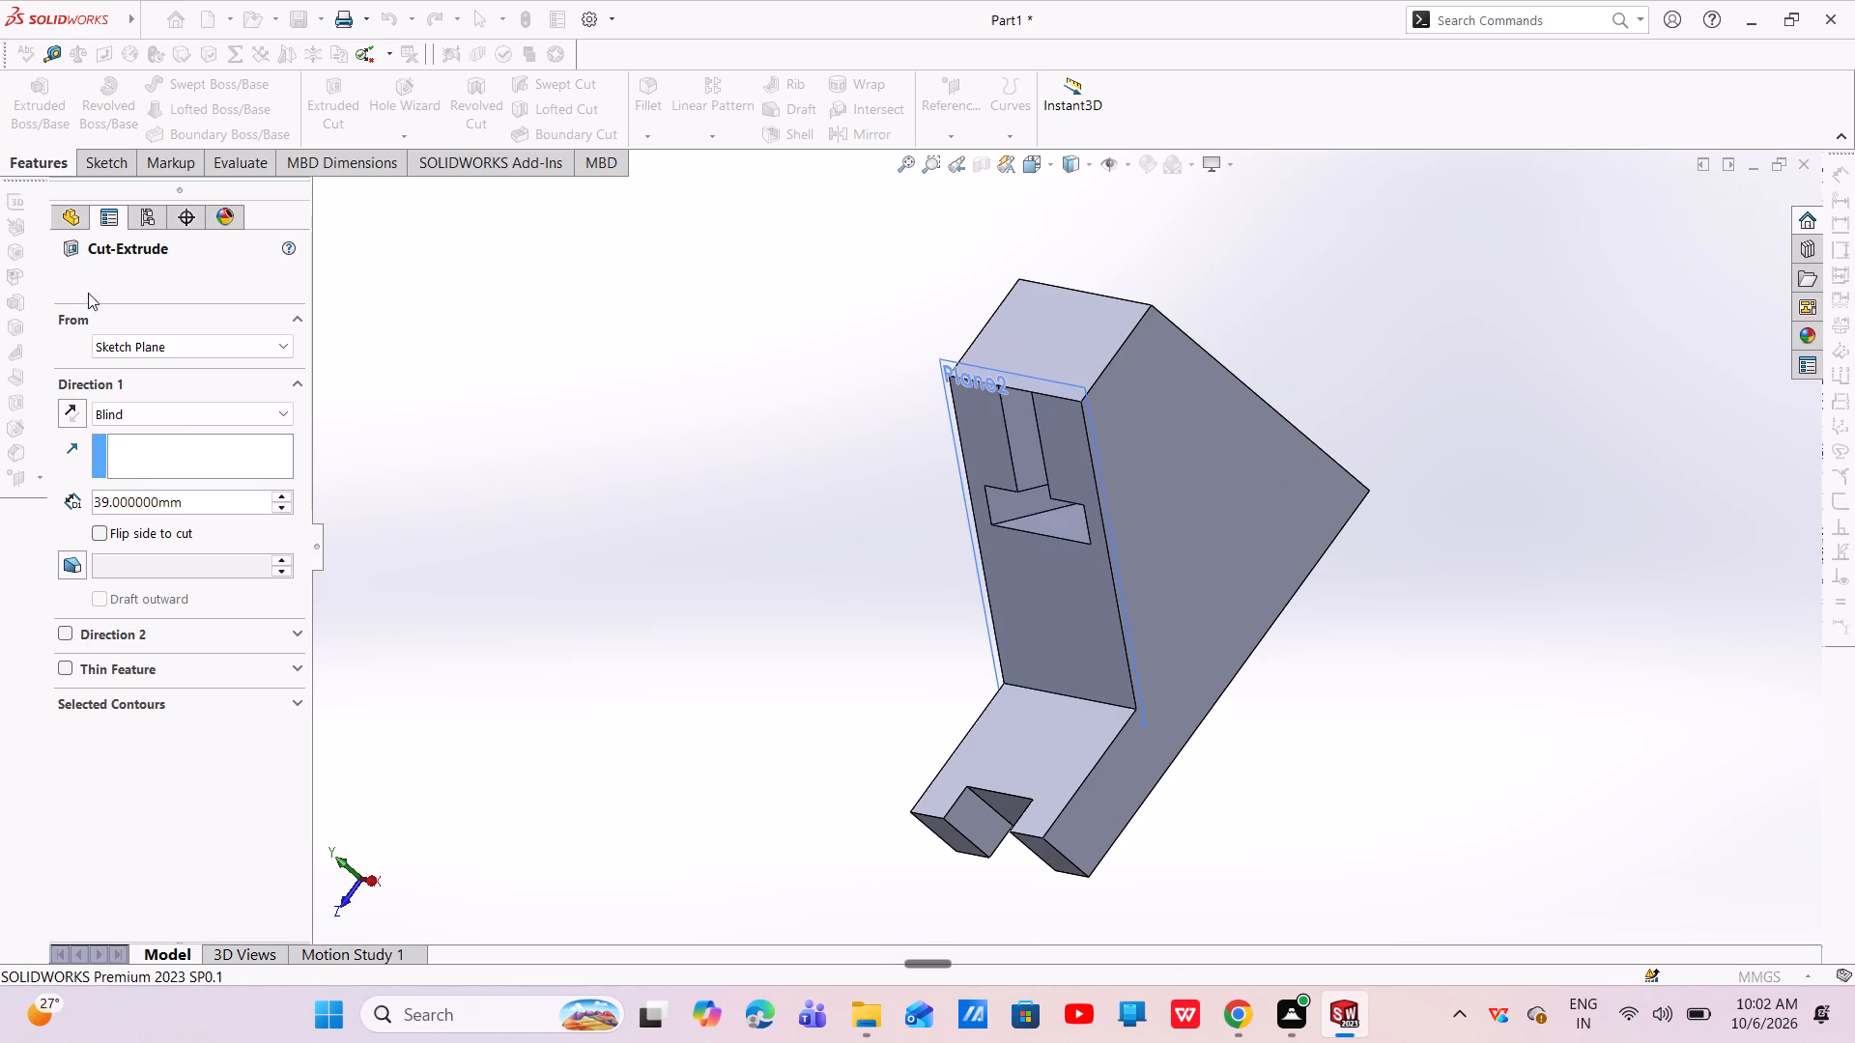
{"action": "key", "text": "Escape"}
{"action": "key", "text": "Escape"}
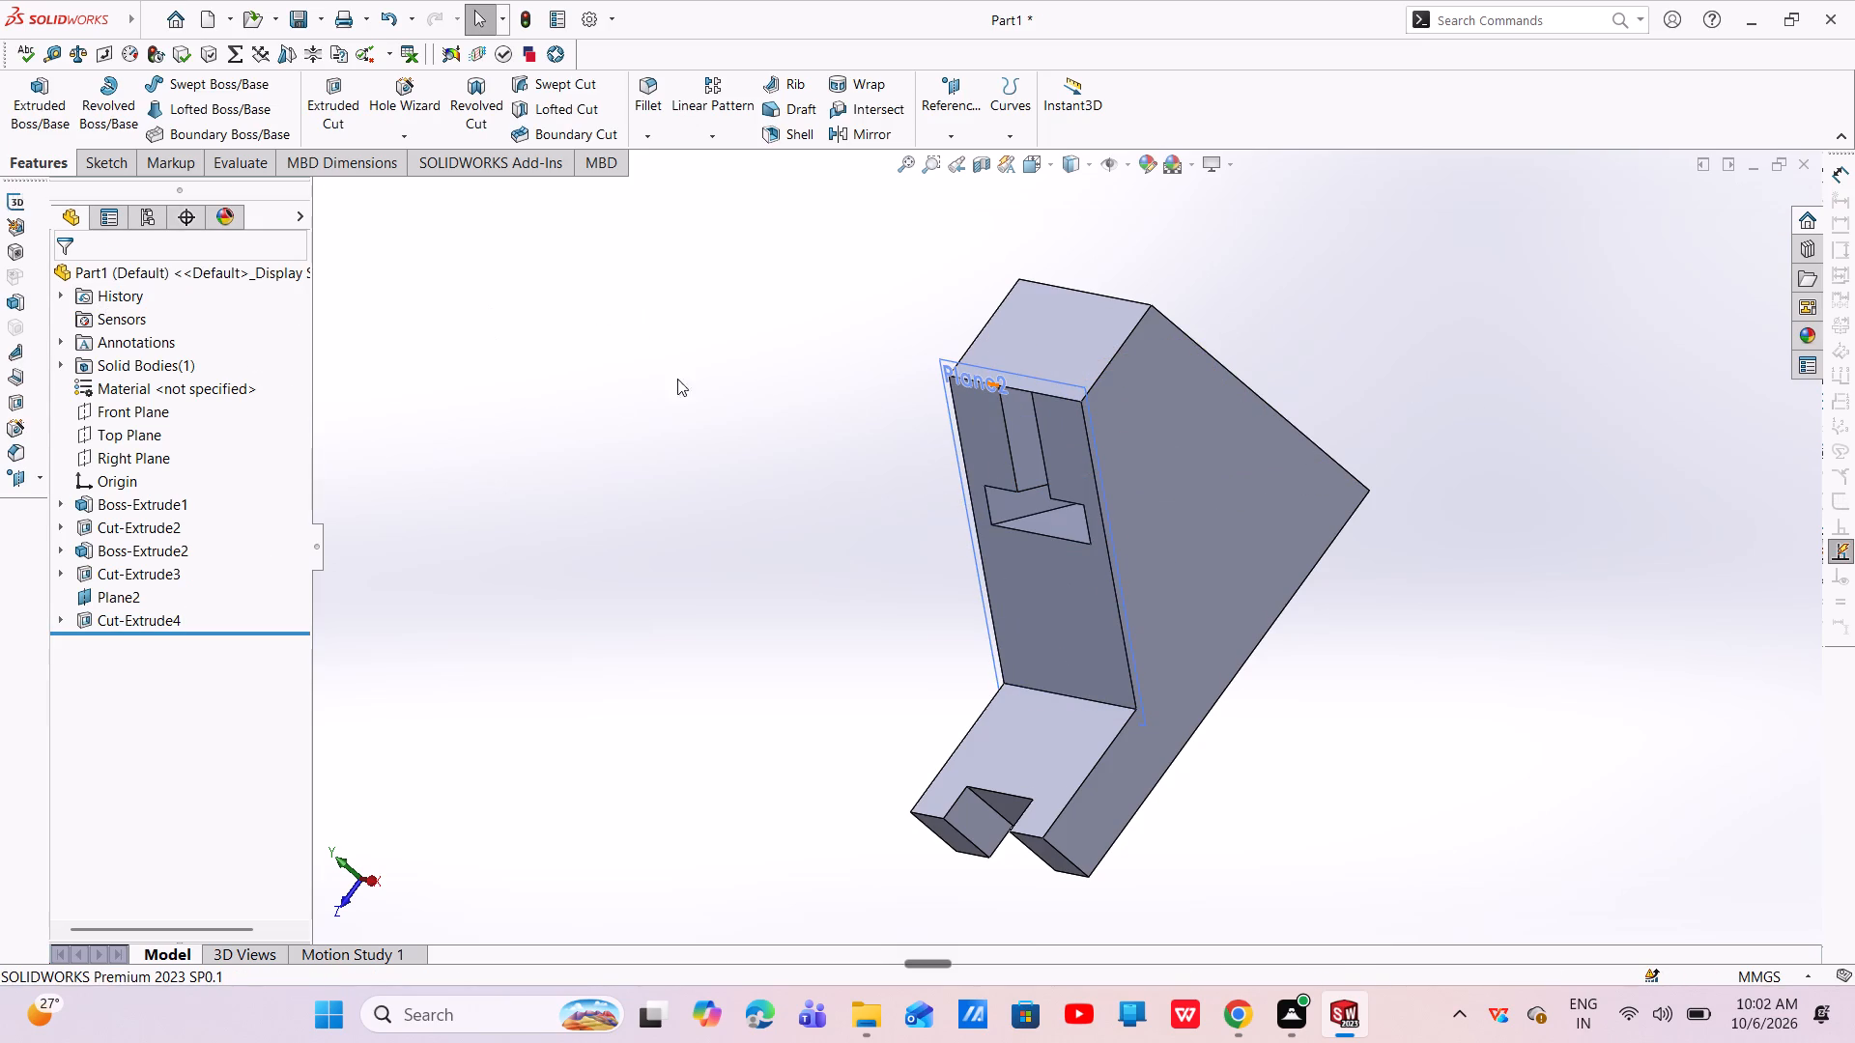
Start a new sketch on the block's top face, above the T-slot.
{"action": "left_click", "coordinate": [1086, 320]}
{"action": "left_click", "coordinate": [1166, 267]}
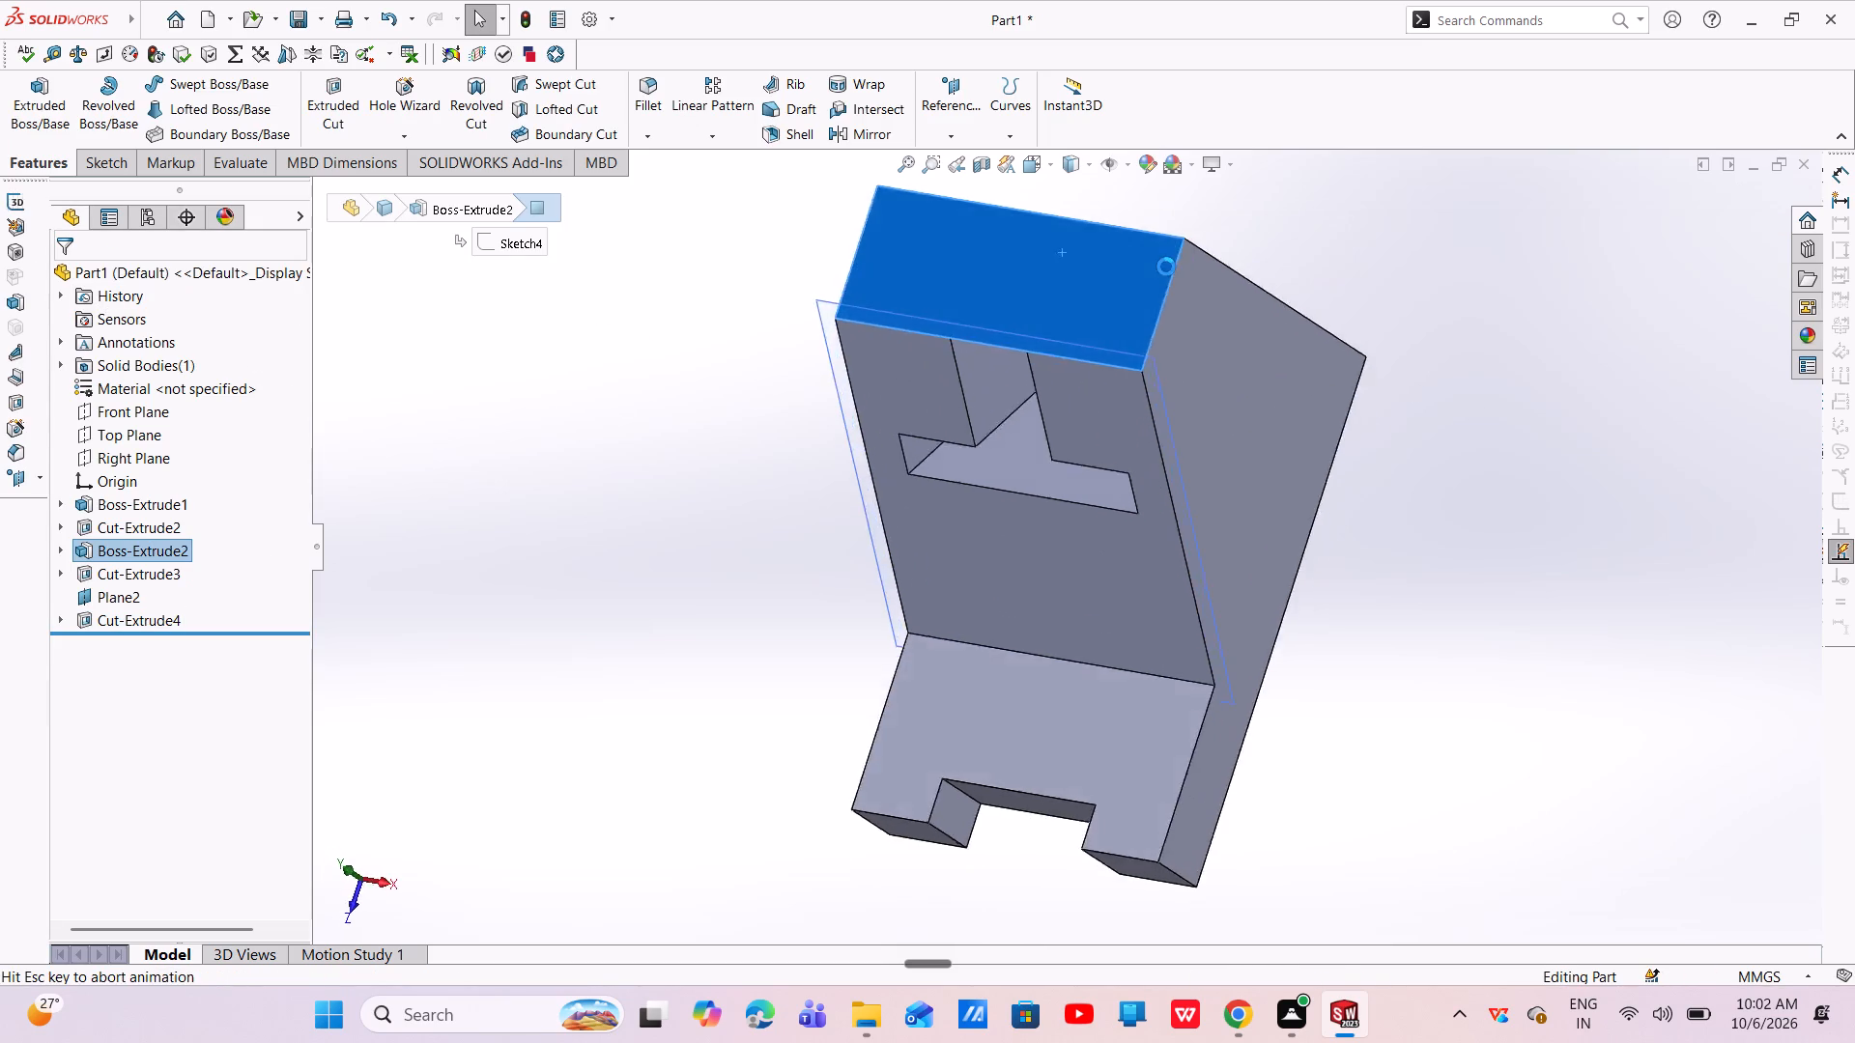
{"action": "key", "text": "Escape"}
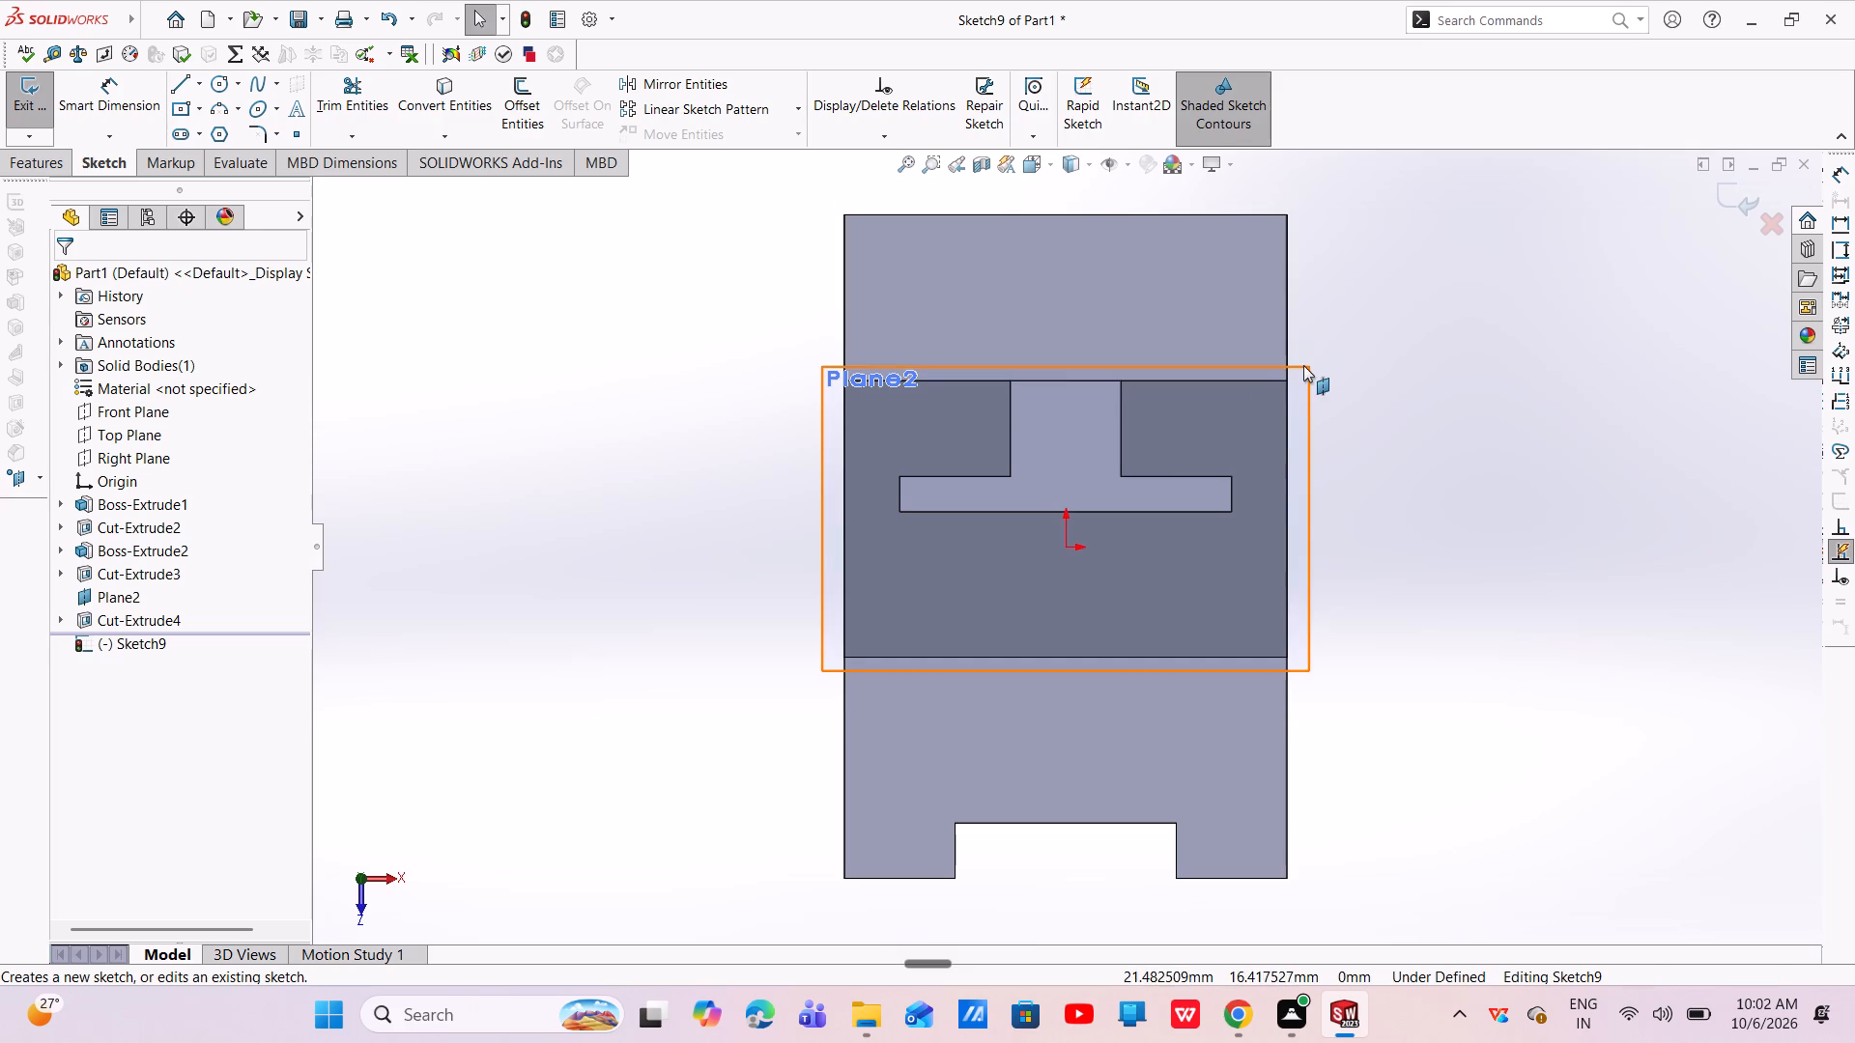
Hide Plane2.
{"action": "left_click", "coordinate": [1303, 365]}
{"action": "right_click", "coordinate": [1303, 365]}
{"action": "key", "text": "Escape"}
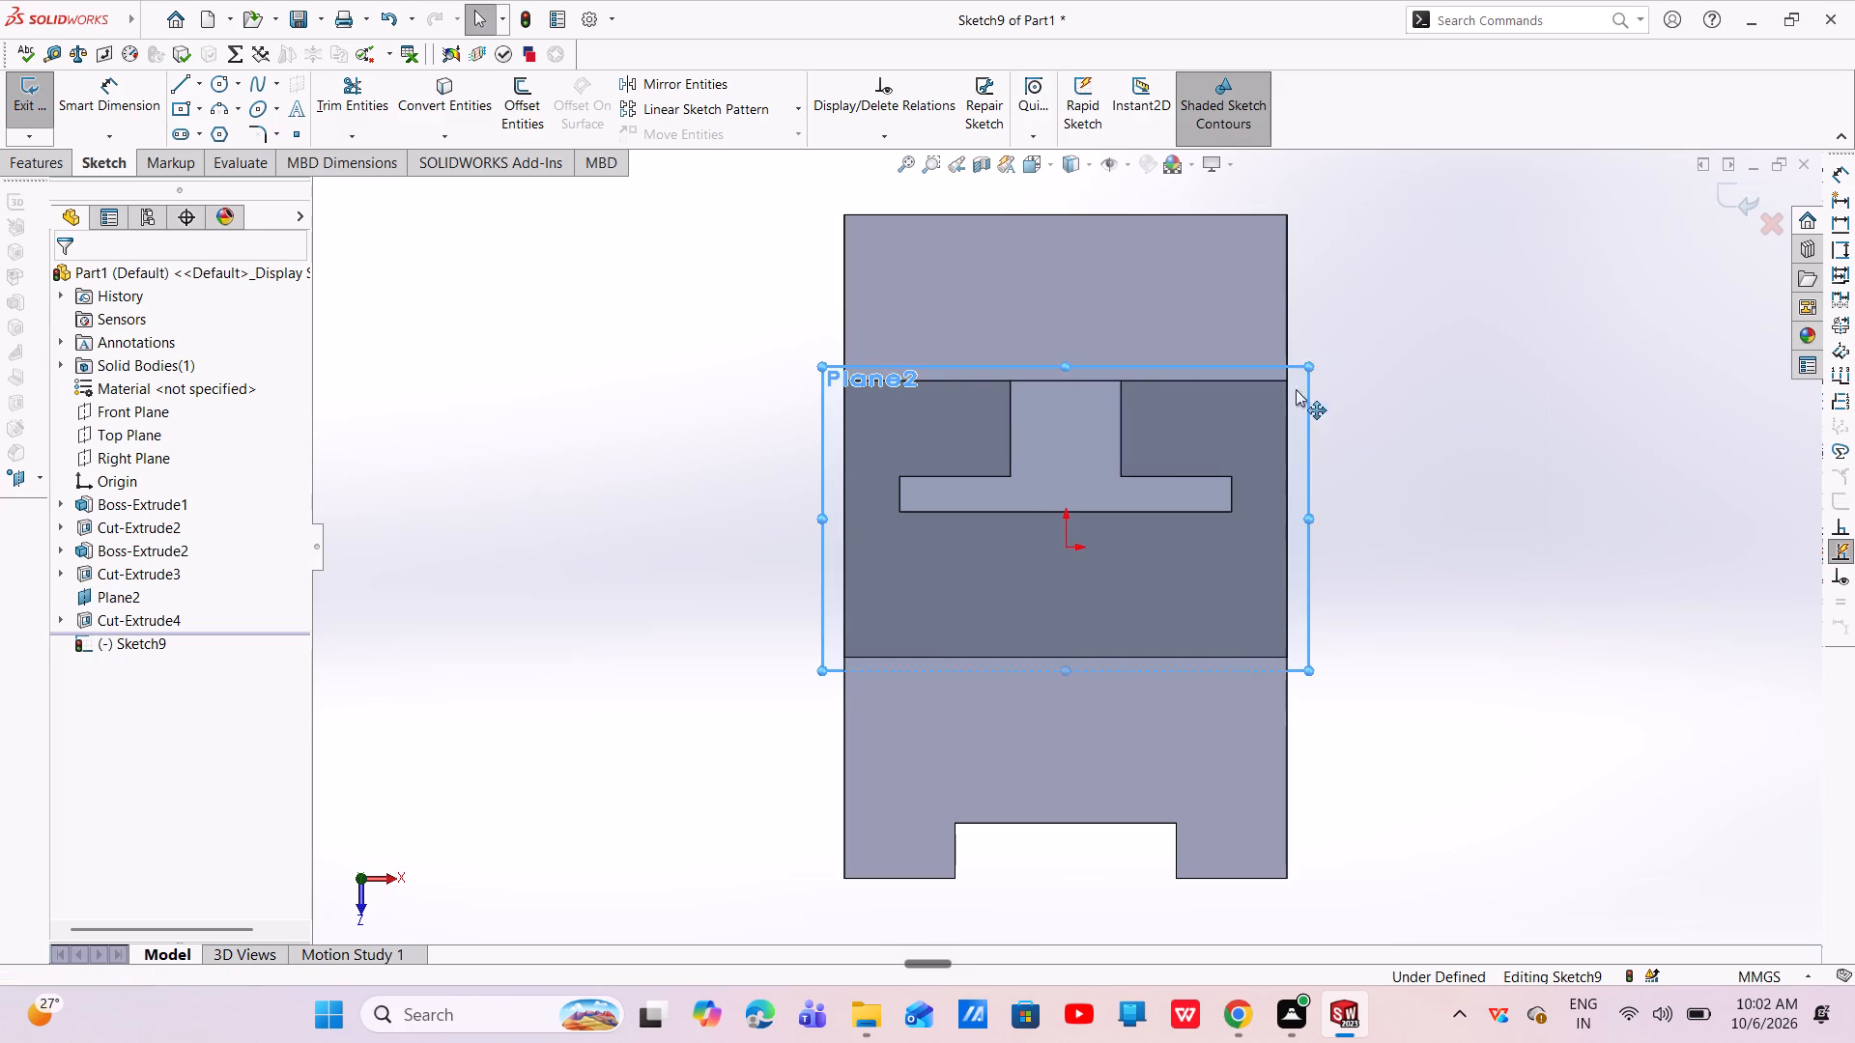
{"action": "key", "text": "Escape"}
{"action": "left_click", "coordinate": [820, 393]}
{"action": "right_click", "coordinate": [820, 393]}
{"action": "key", "text": "Escape"}
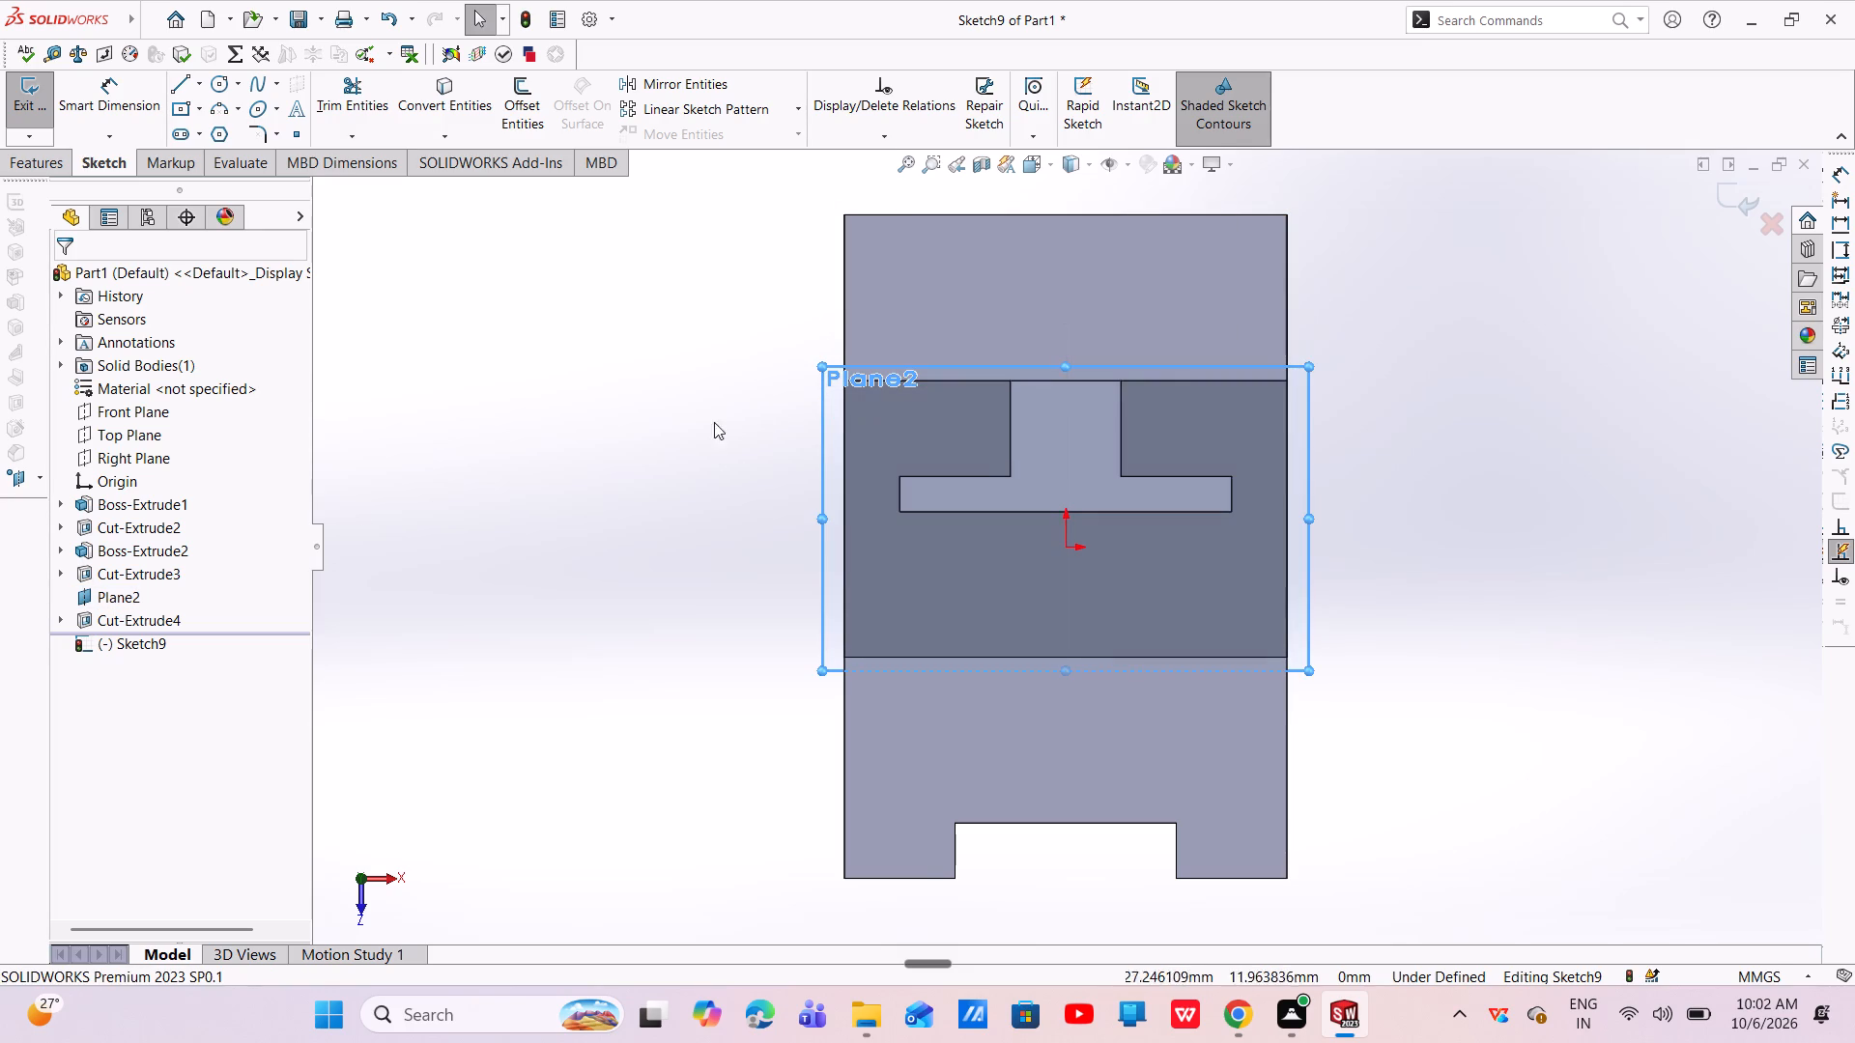
{"action": "left_click", "coordinate": [119, 595]}
{"action": "right_click", "coordinate": [119, 595]}
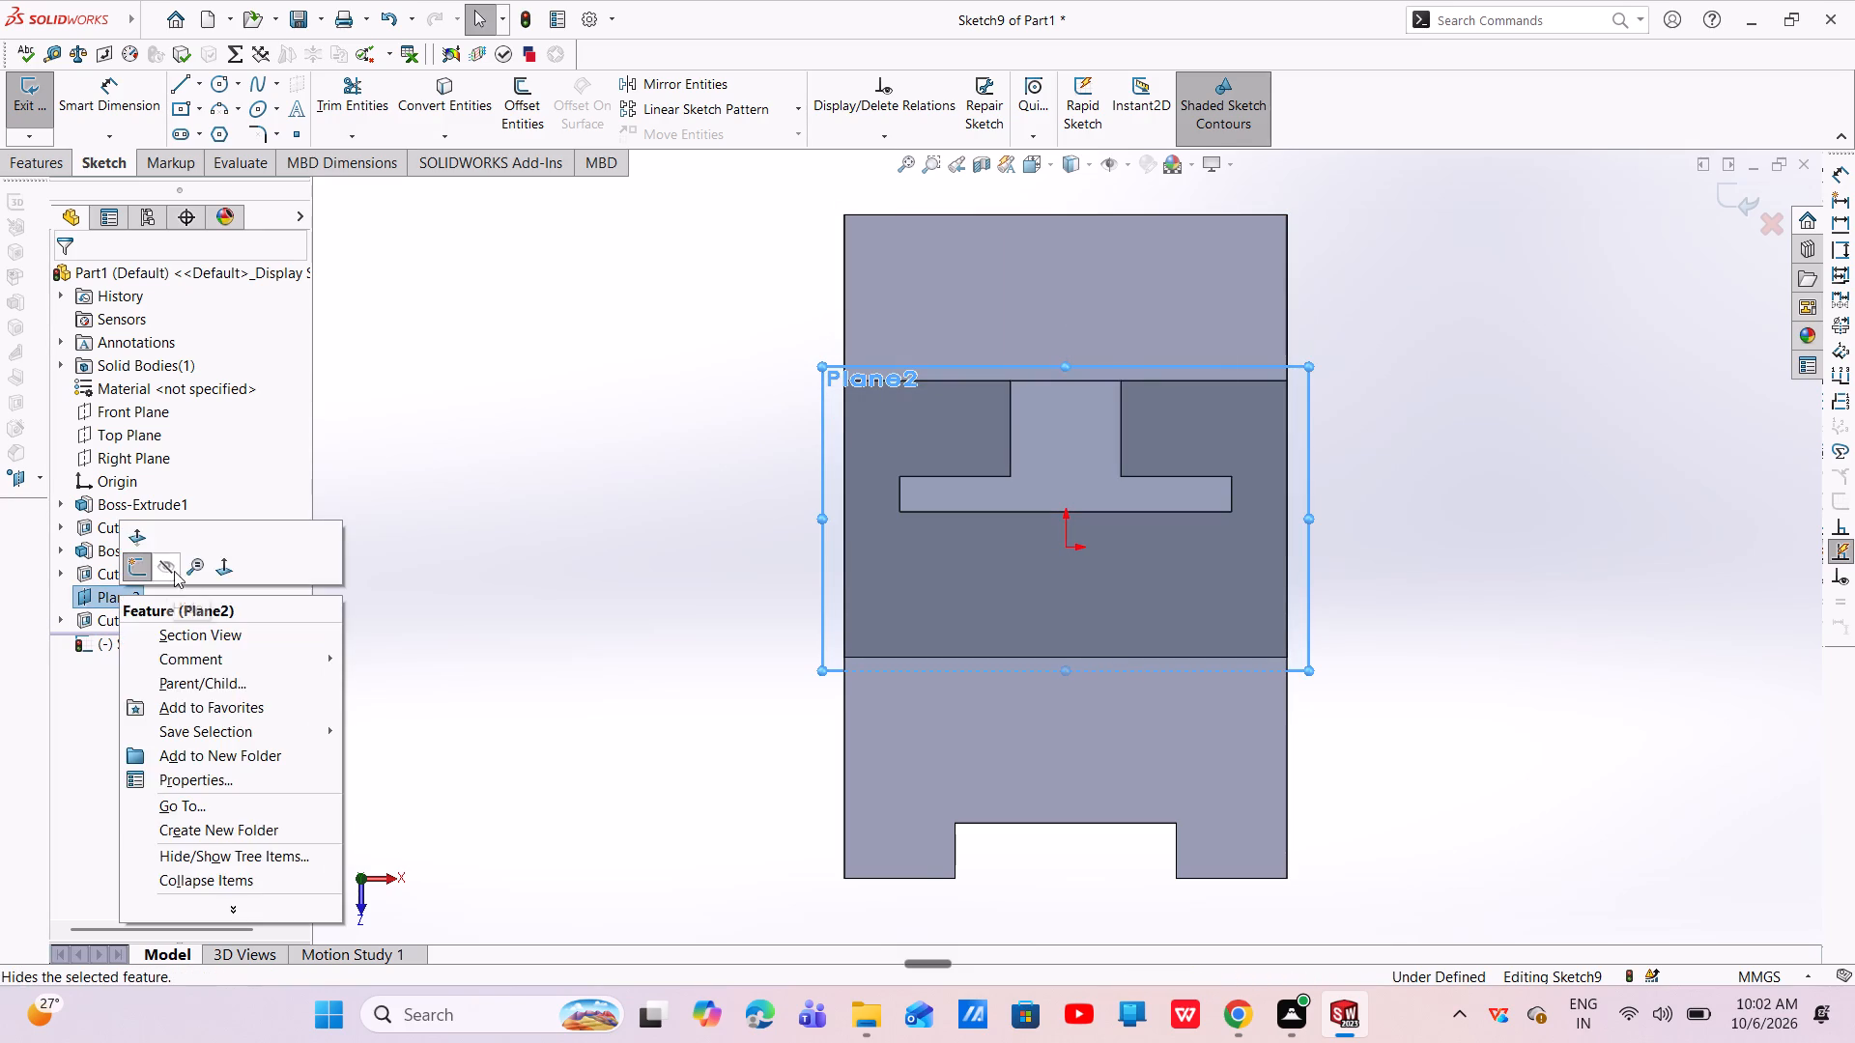
{"action": "left_click", "coordinate": [164, 563]}
{"action": "key", "text": "Escape"}
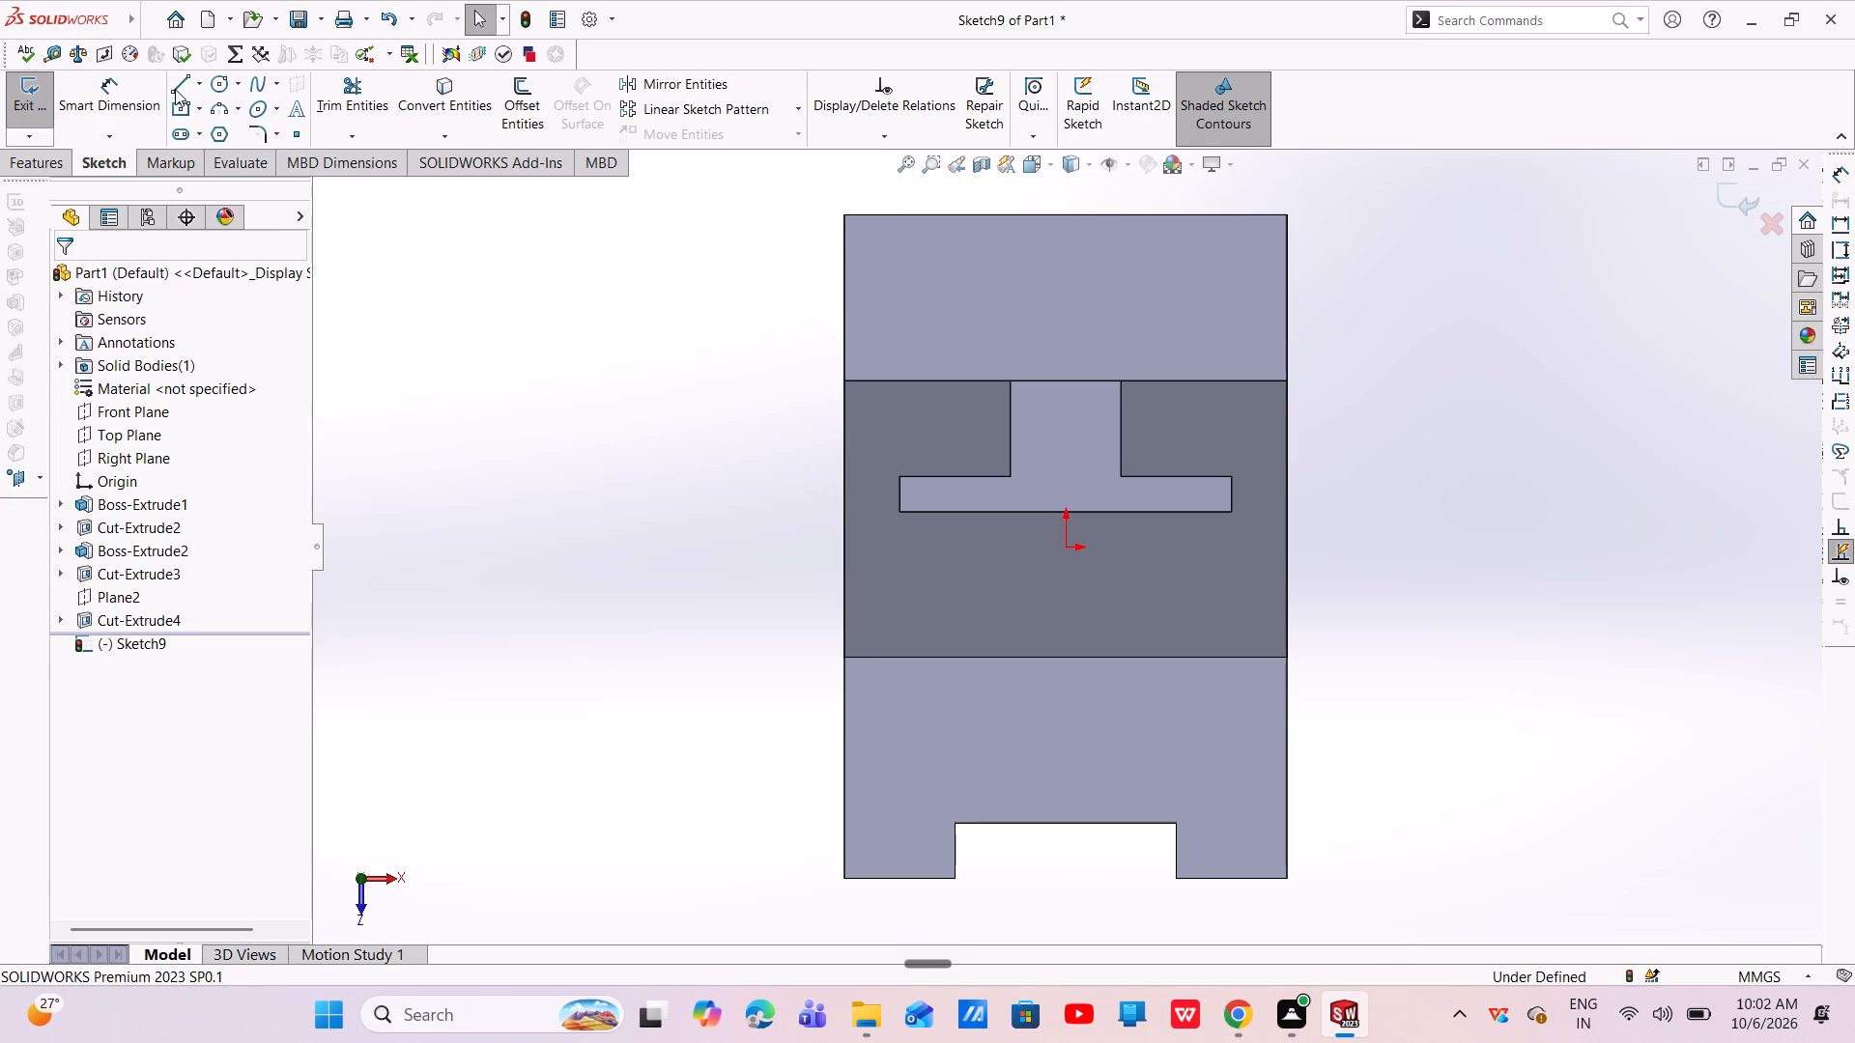
Sketch two 15 mm vertical lines from the T-slot stem's upper corners to the far edge of the top face.
{"action": "left_click", "coordinate": [175, 89]}
{"action": "left_click", "coordinate": [1120, 380]}
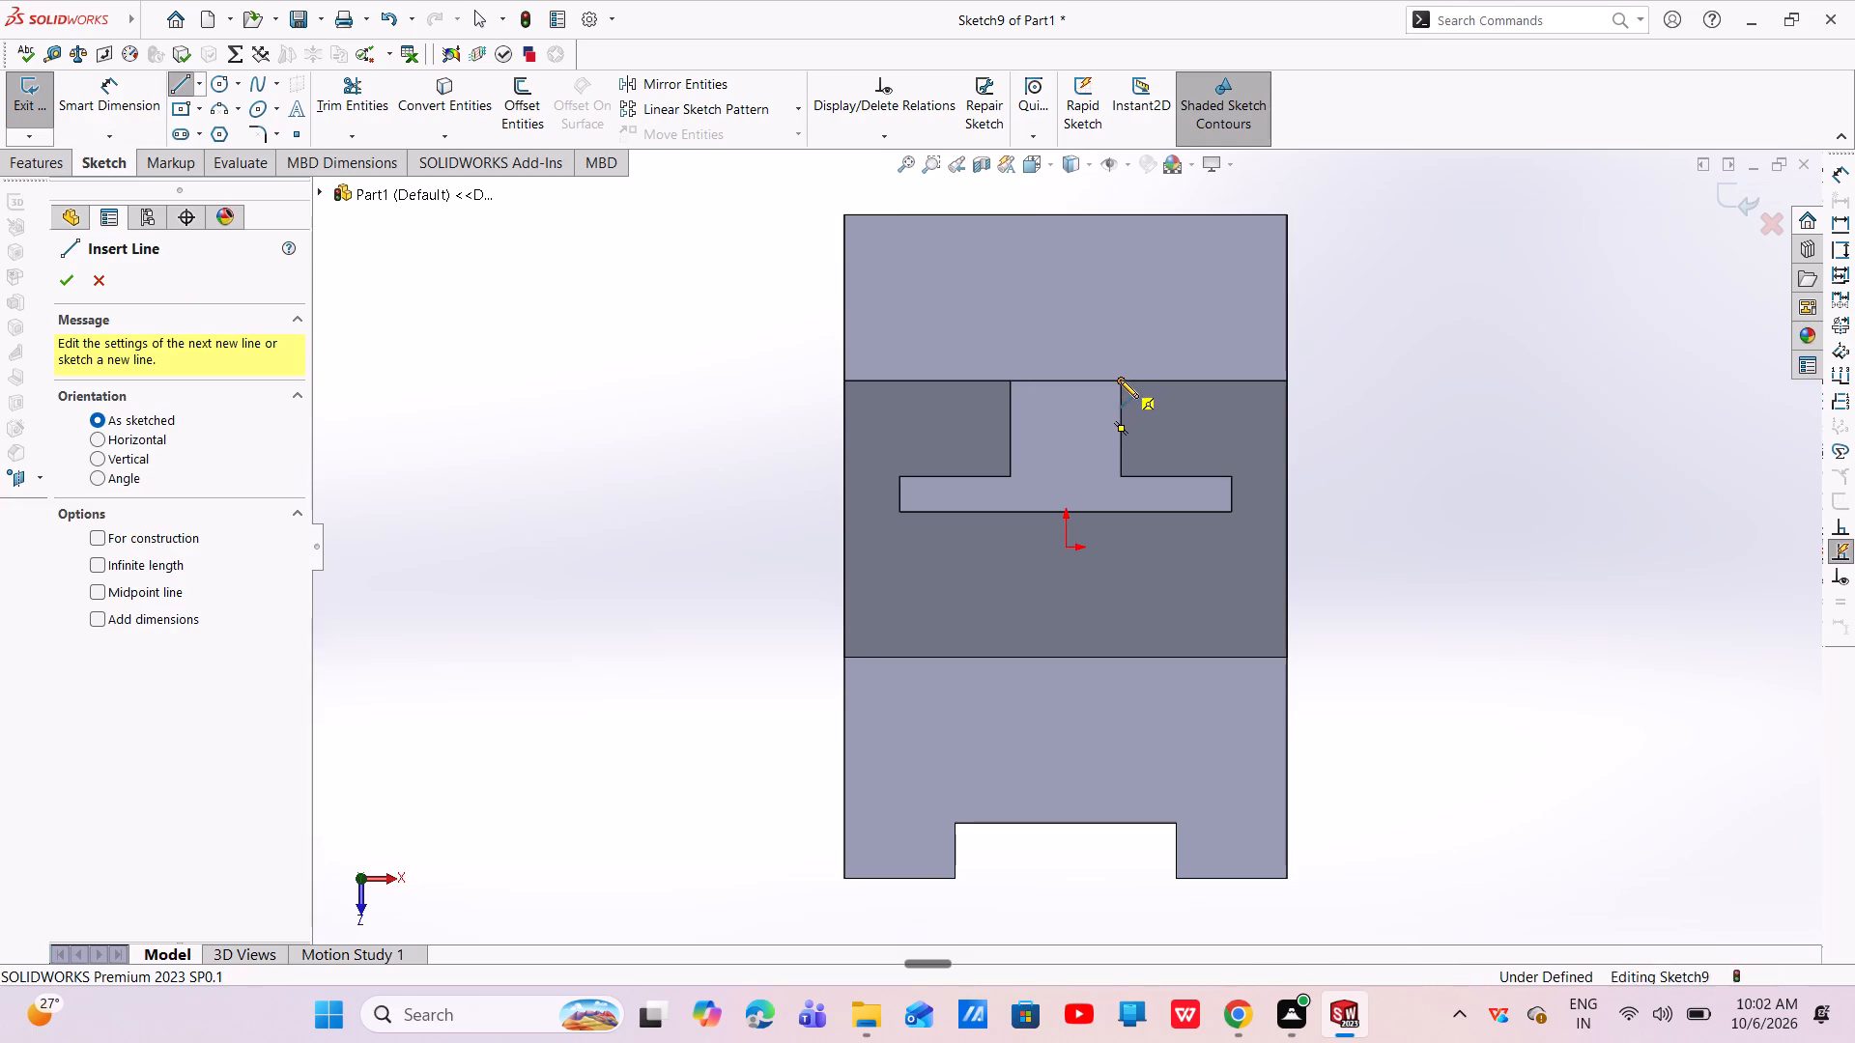
{"action": "left_click", "coordinate": [1123, 210]}
{"action": "key", "text": "Escape"}
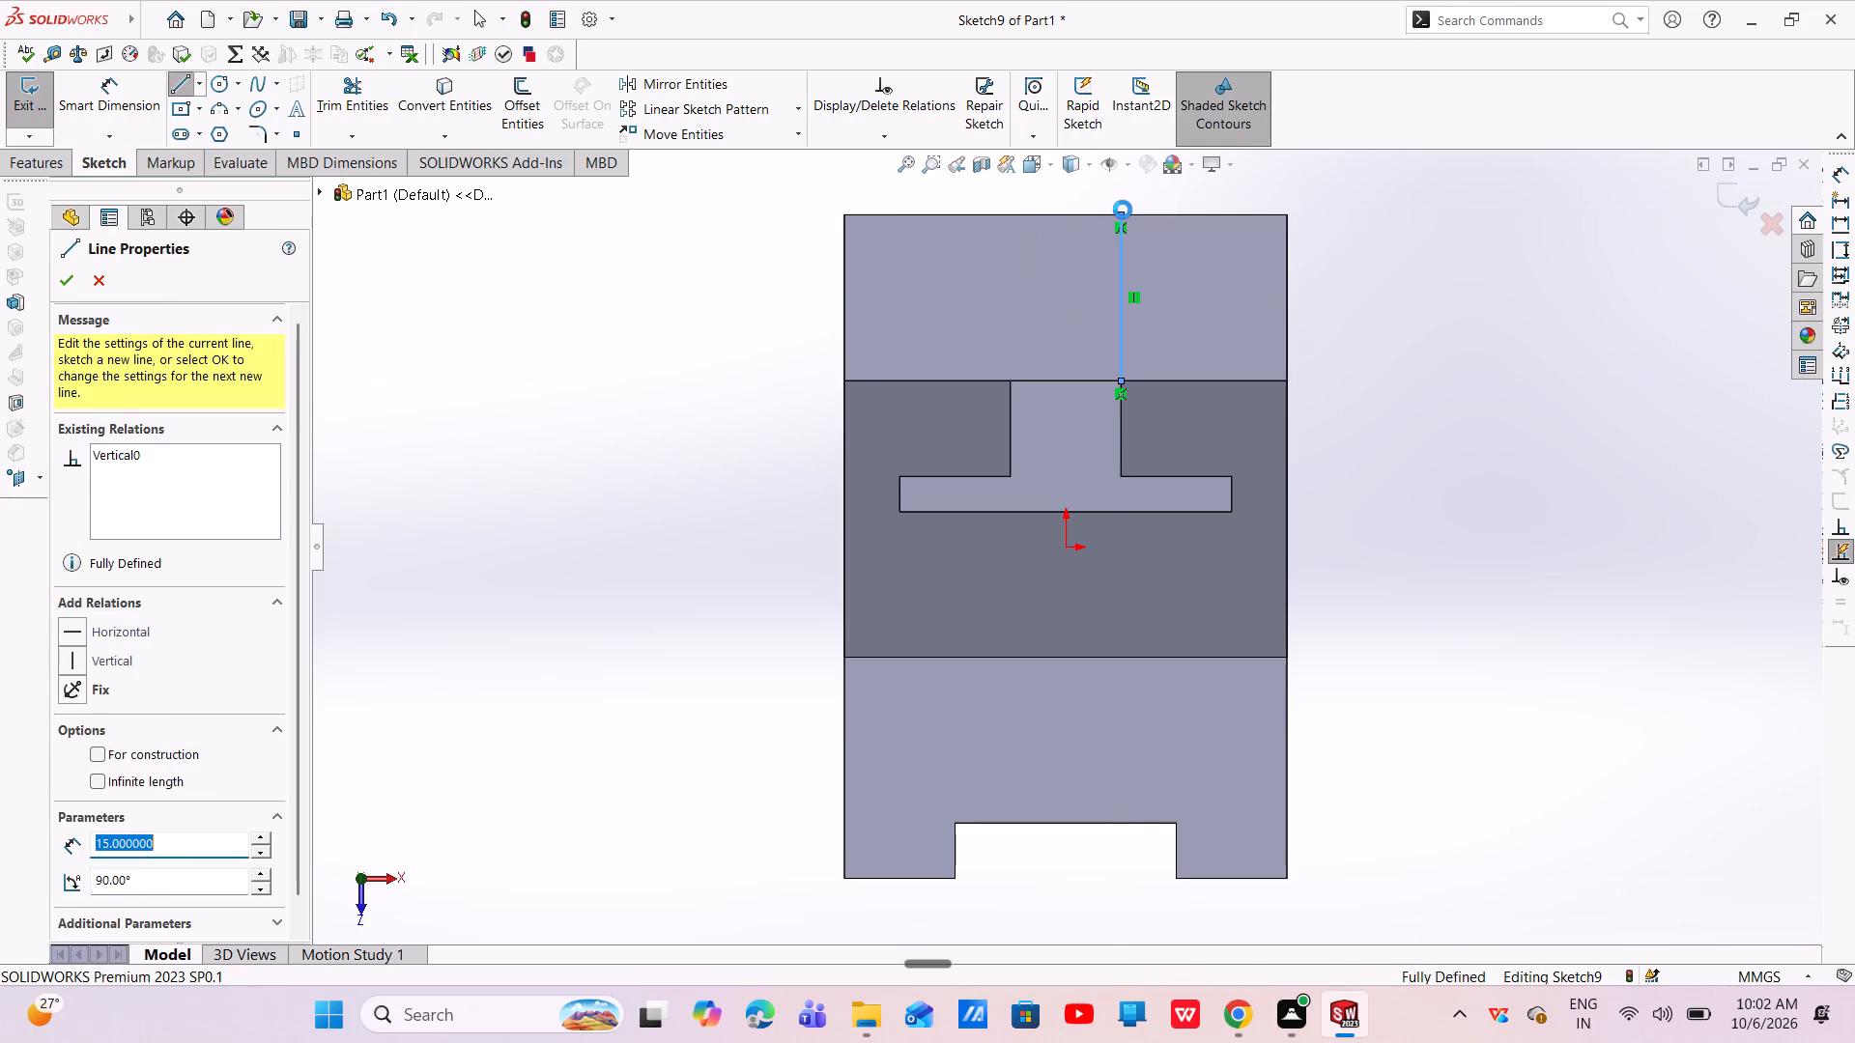
{"action": "left_click", "coordinate": [177, 83]}
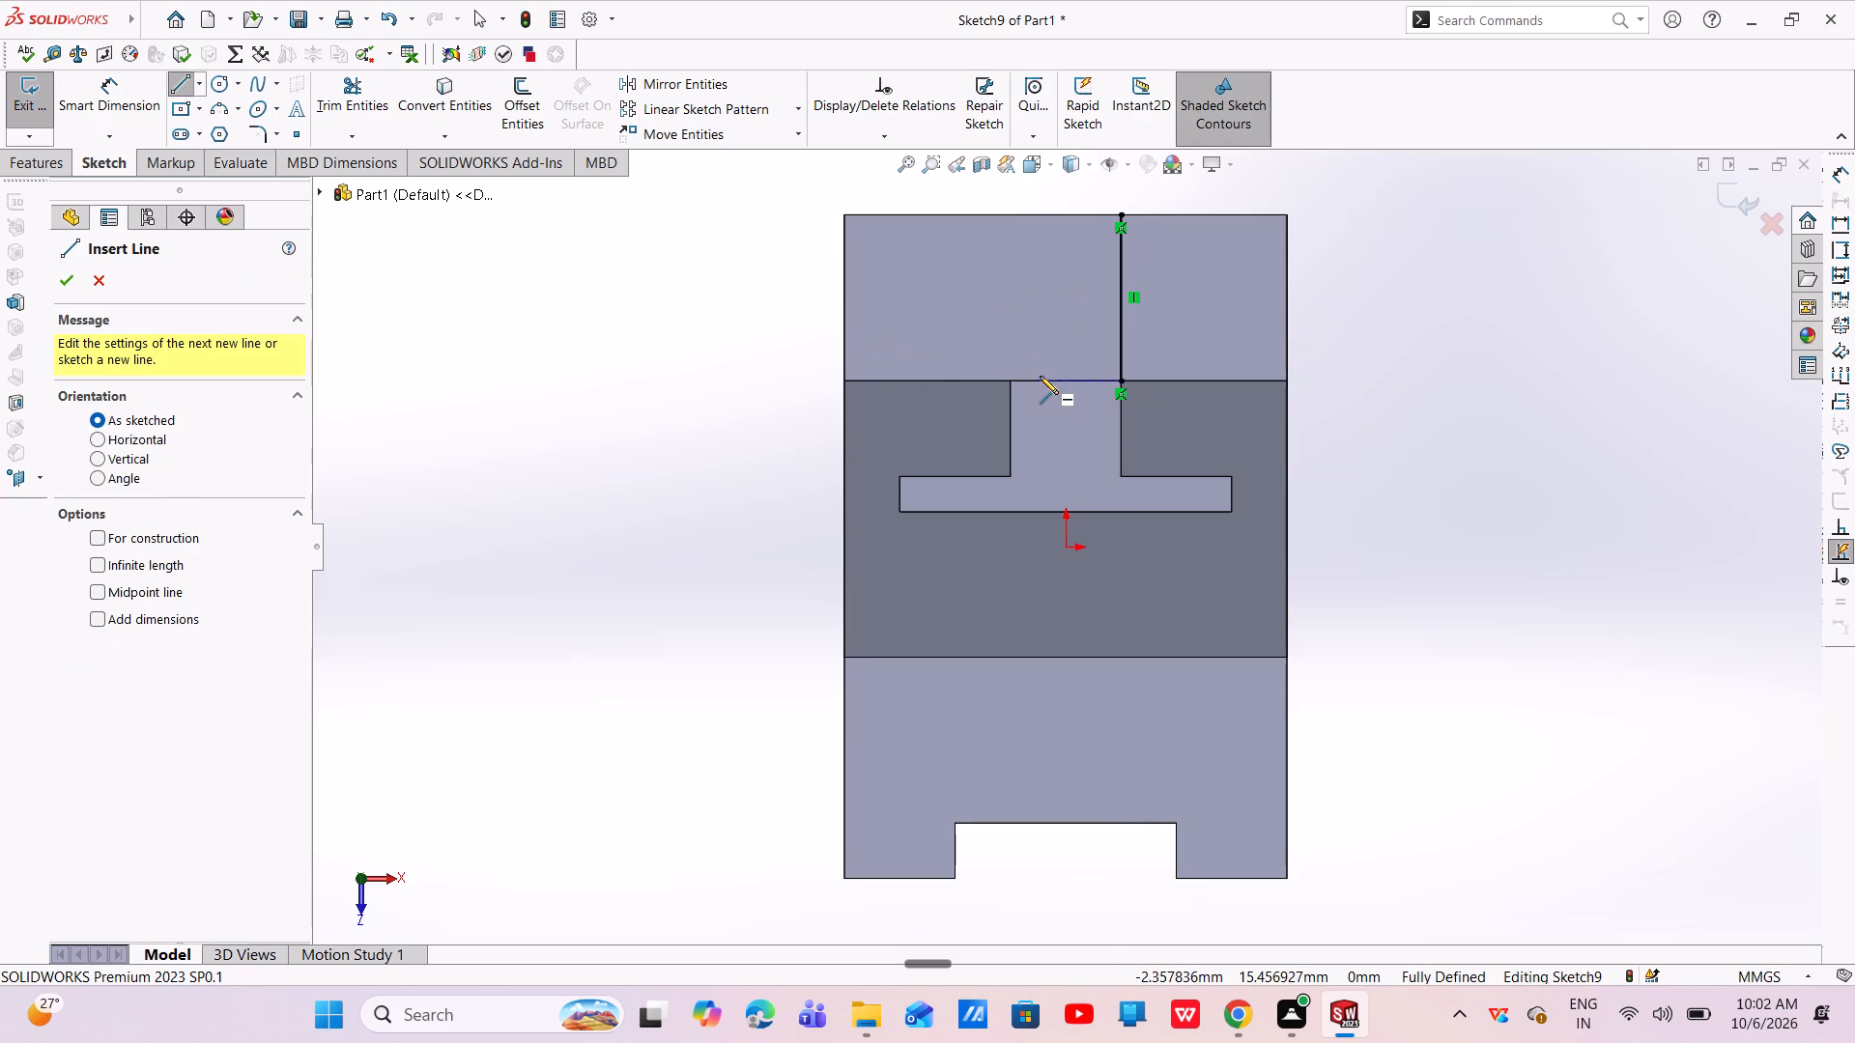
{"action": "left_click", "coordinate": [1009, 379]}
{"action": "left_click", "coordinate": [1006, 212]}
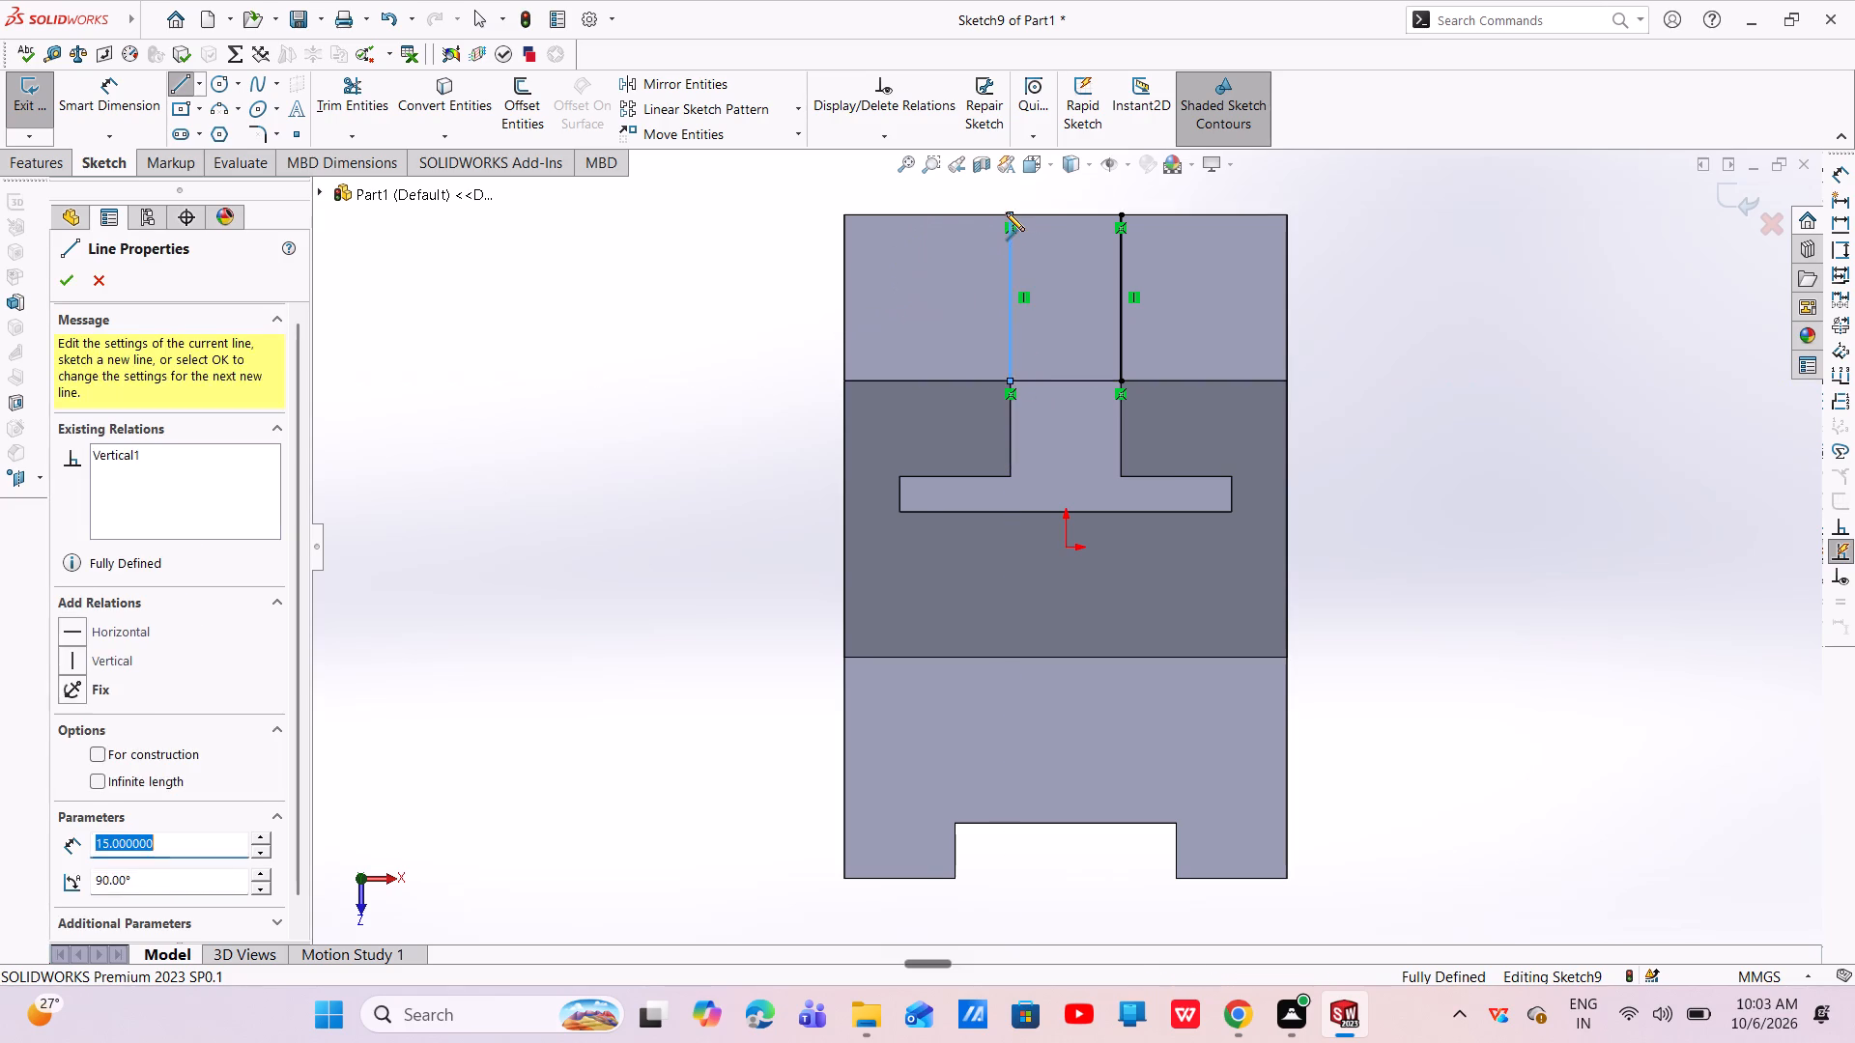
{"action": "key", "text": "Escape"}
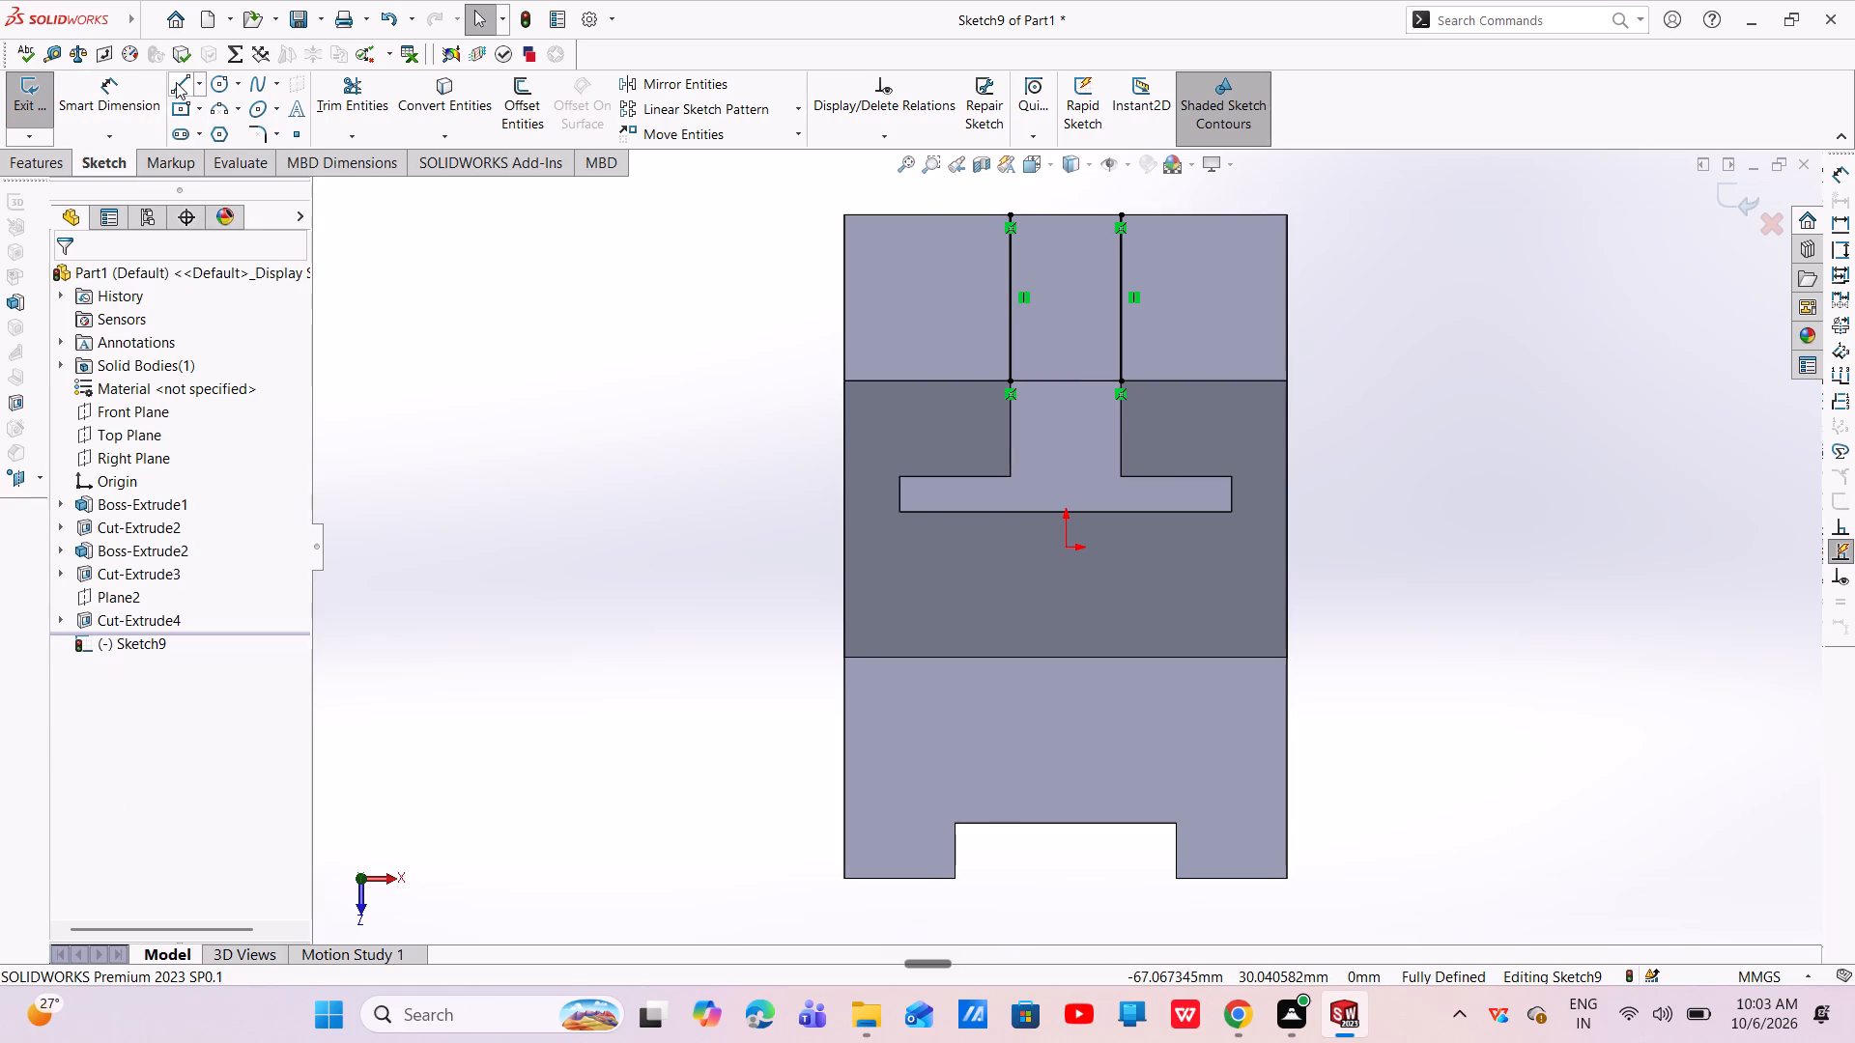
Close the profile into a rectangle with two 10 mm horizontal lines joining the ends of the vertical lines.
{"action": "left_click", "coordinate": [178, 84]}
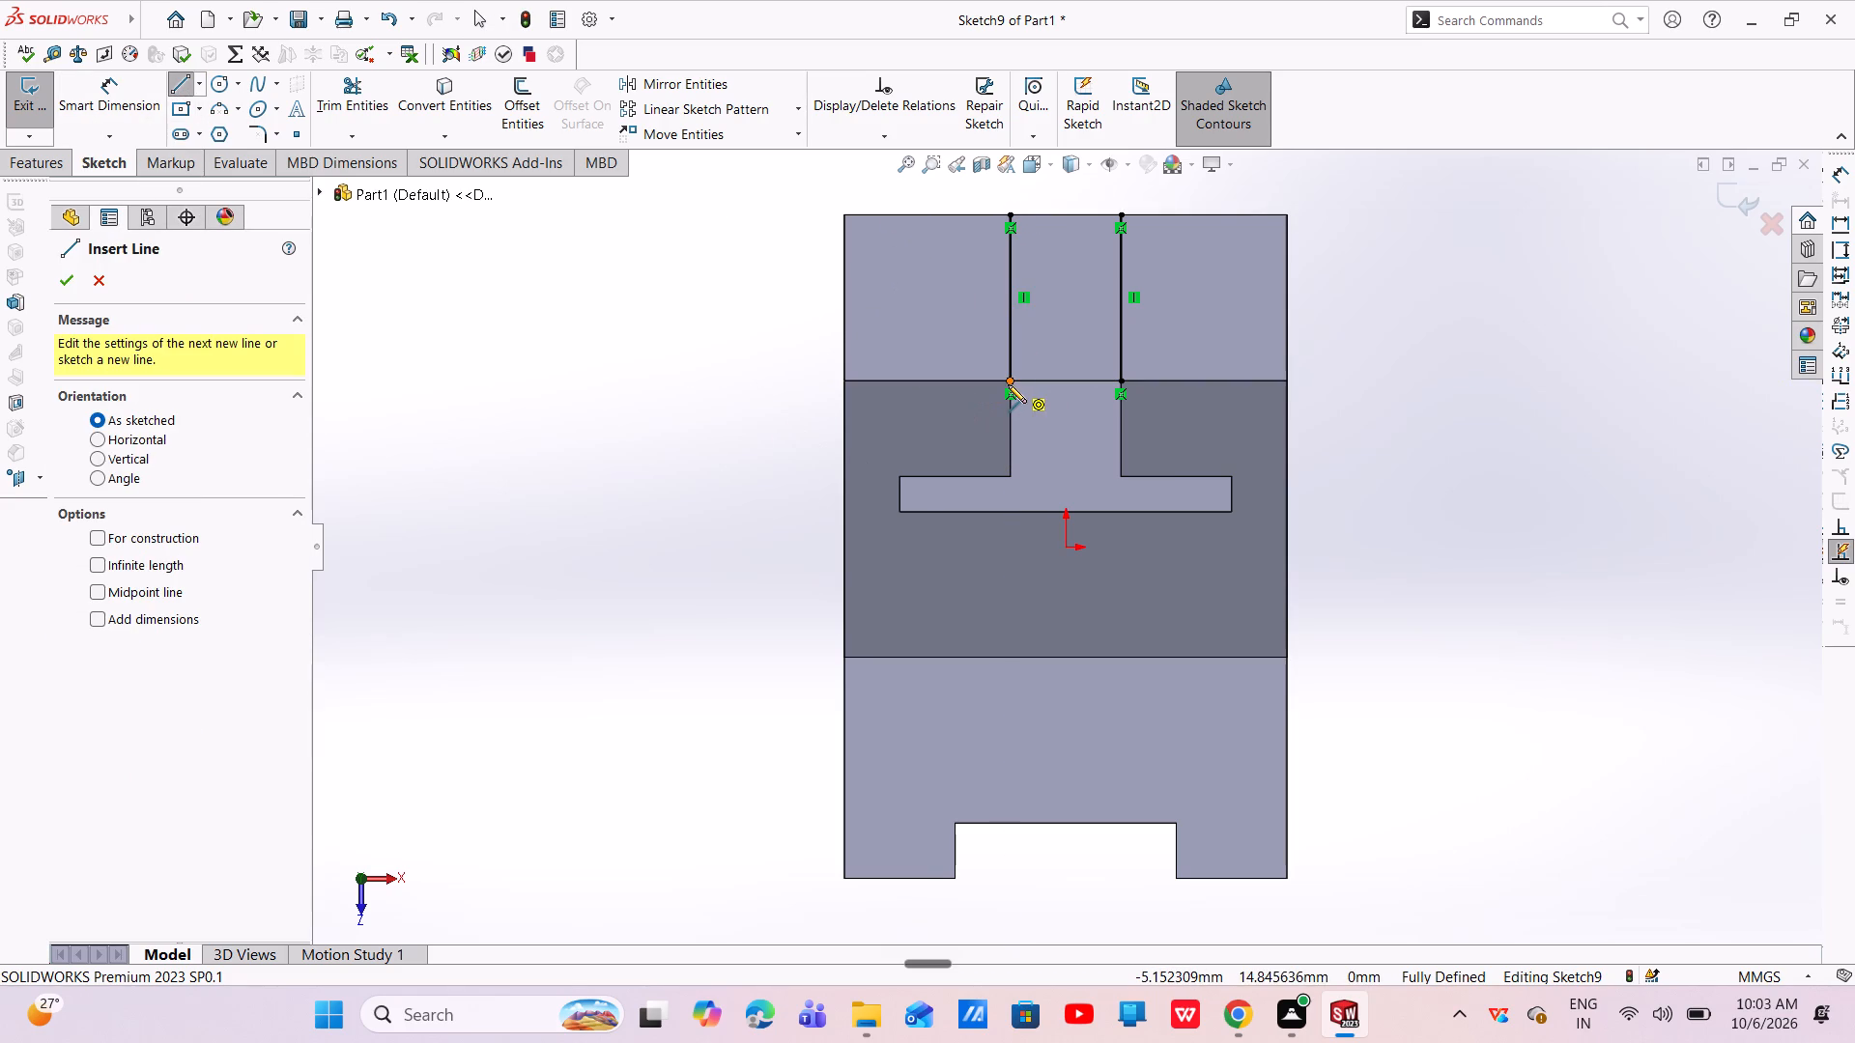
{"action": "left_click", "coordinate": [1008, 384]}
{"action": "left_click", "coordinate": [1122, 377]}
{"action": "key", "text": "Escape"}
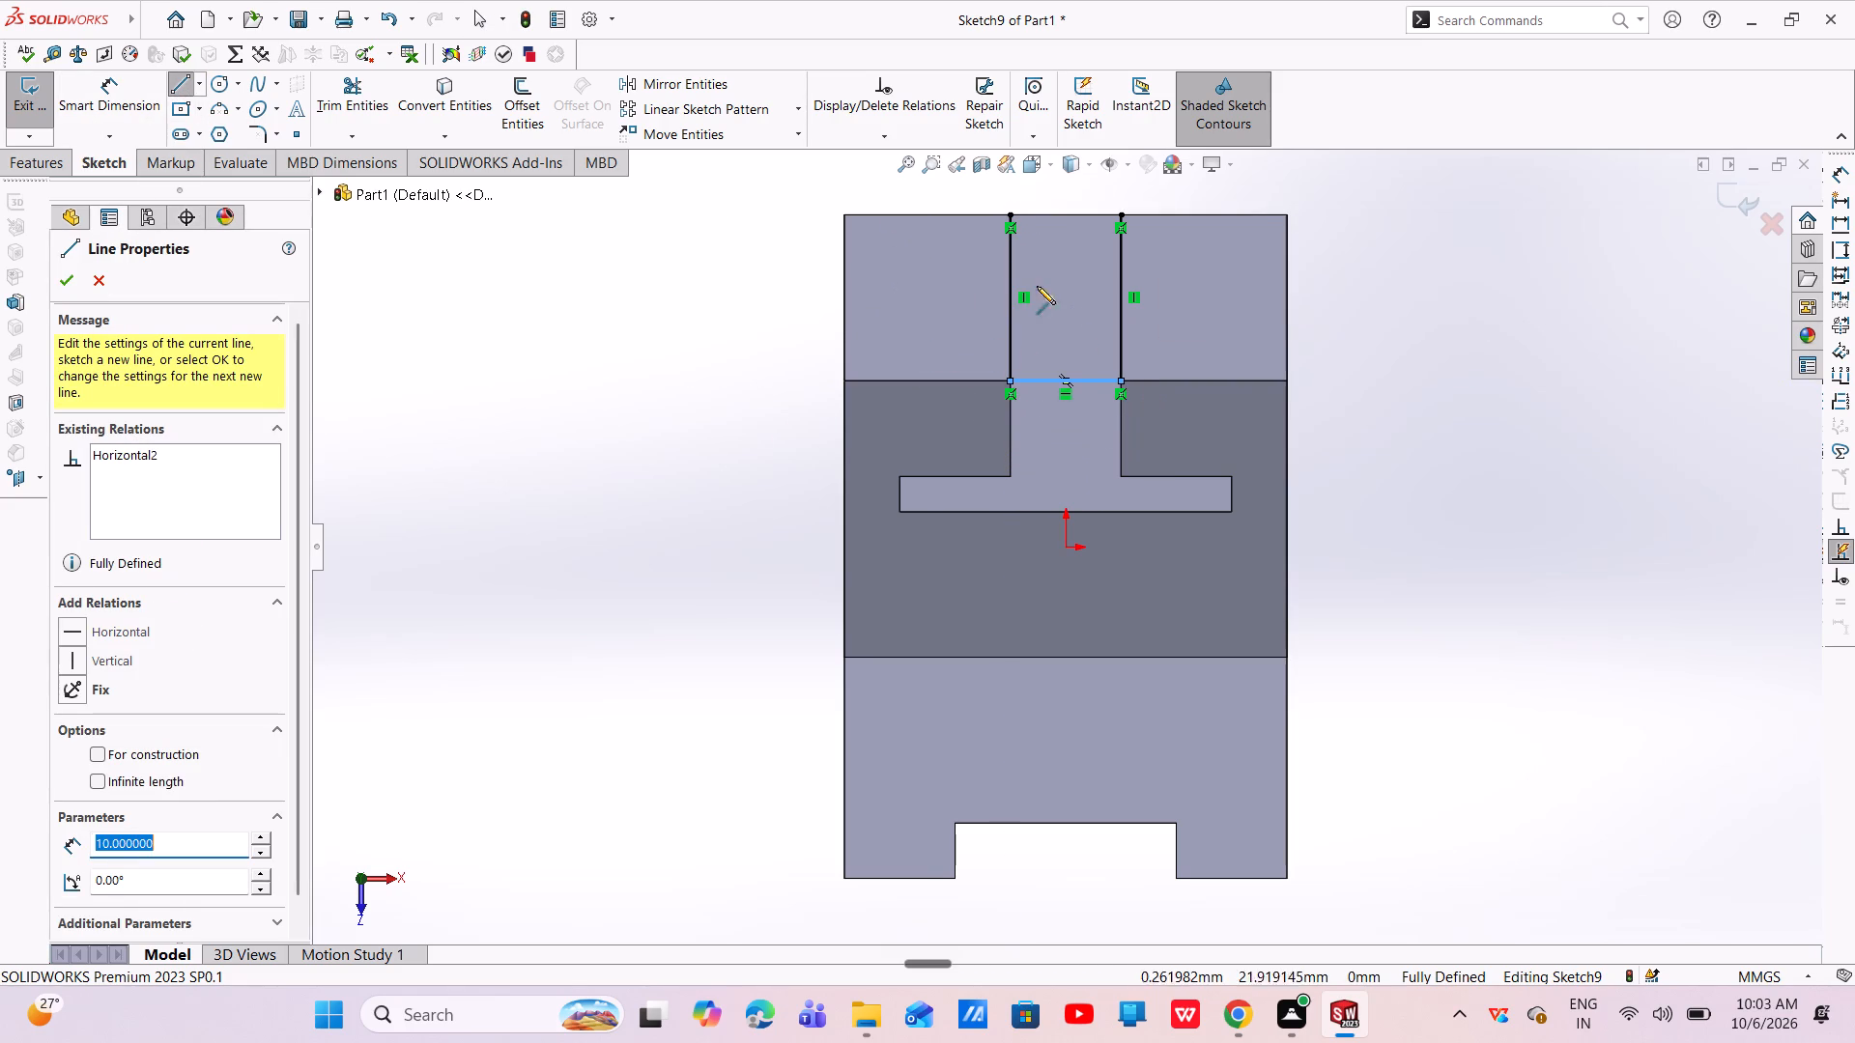
{"action": "left_click", "coordinate": [1010, 213]}
{"action": "left_click", "coordinate": [1120, 214]}
{"action": "key", "text": "Escape"}
{"action": "key", "text": "Escape"}
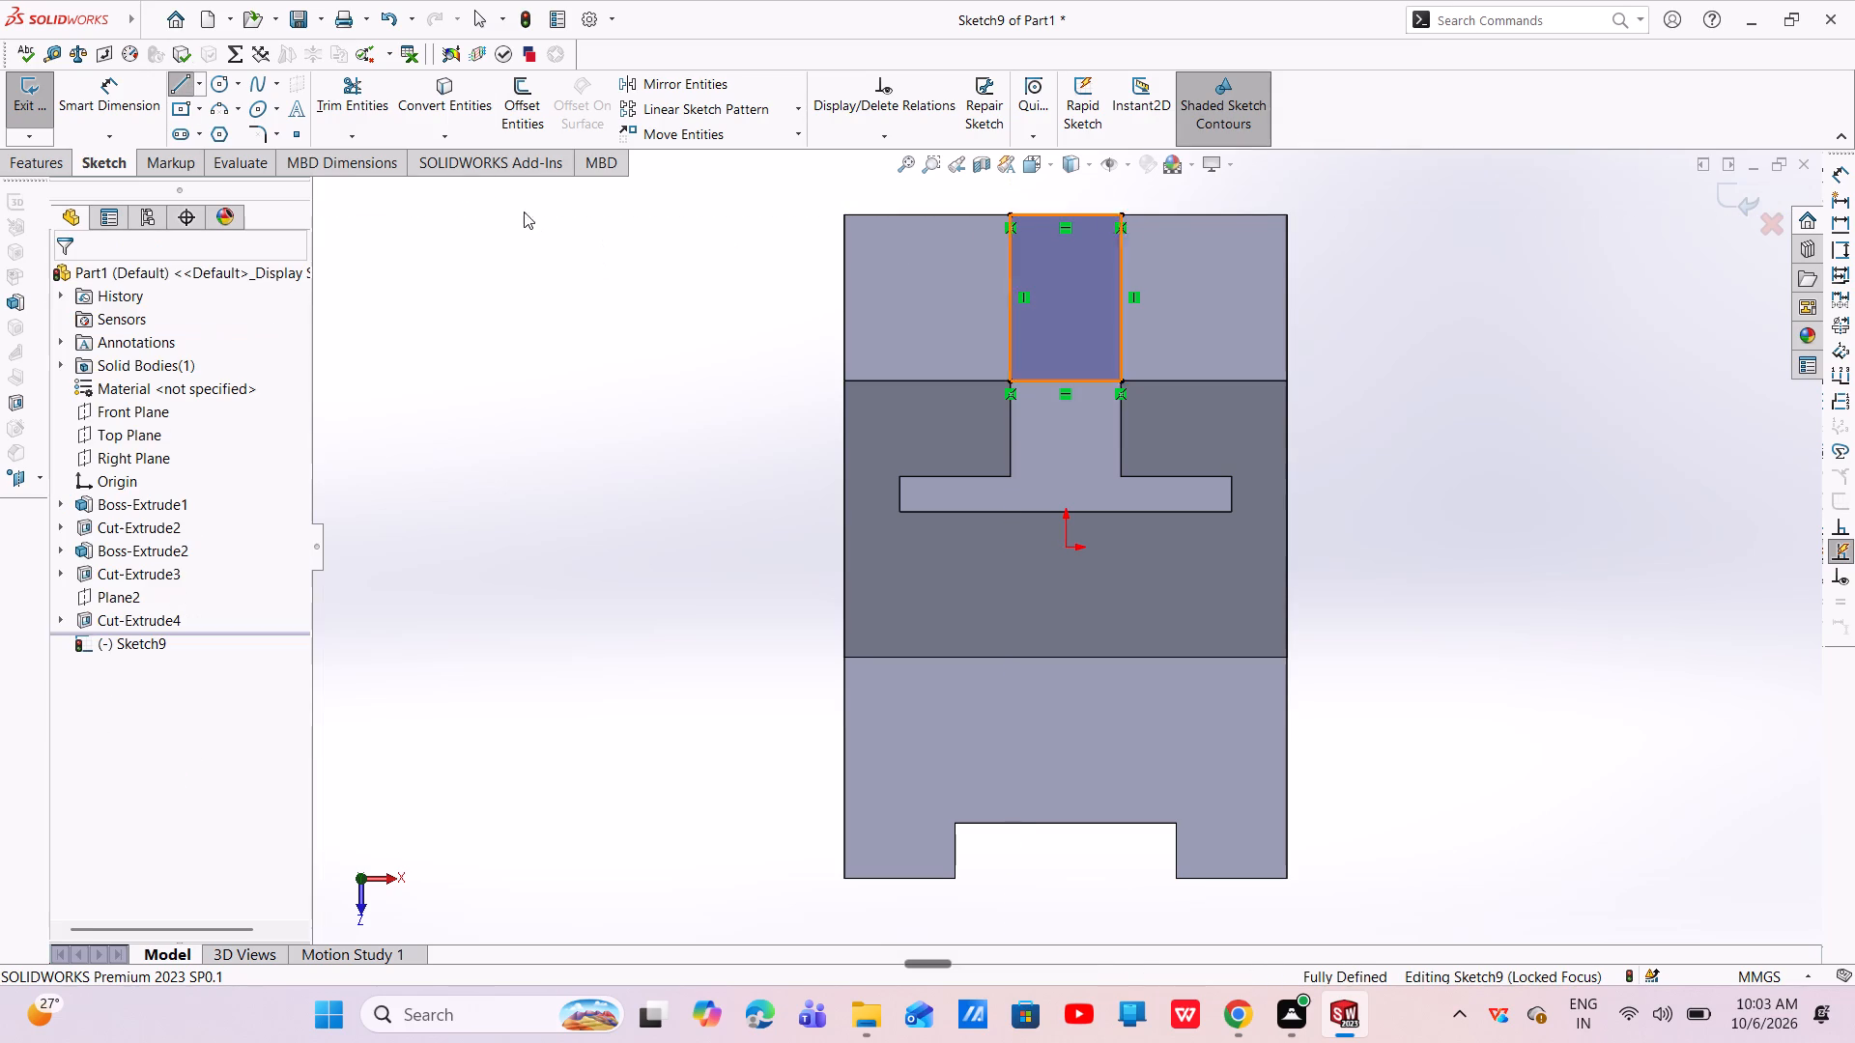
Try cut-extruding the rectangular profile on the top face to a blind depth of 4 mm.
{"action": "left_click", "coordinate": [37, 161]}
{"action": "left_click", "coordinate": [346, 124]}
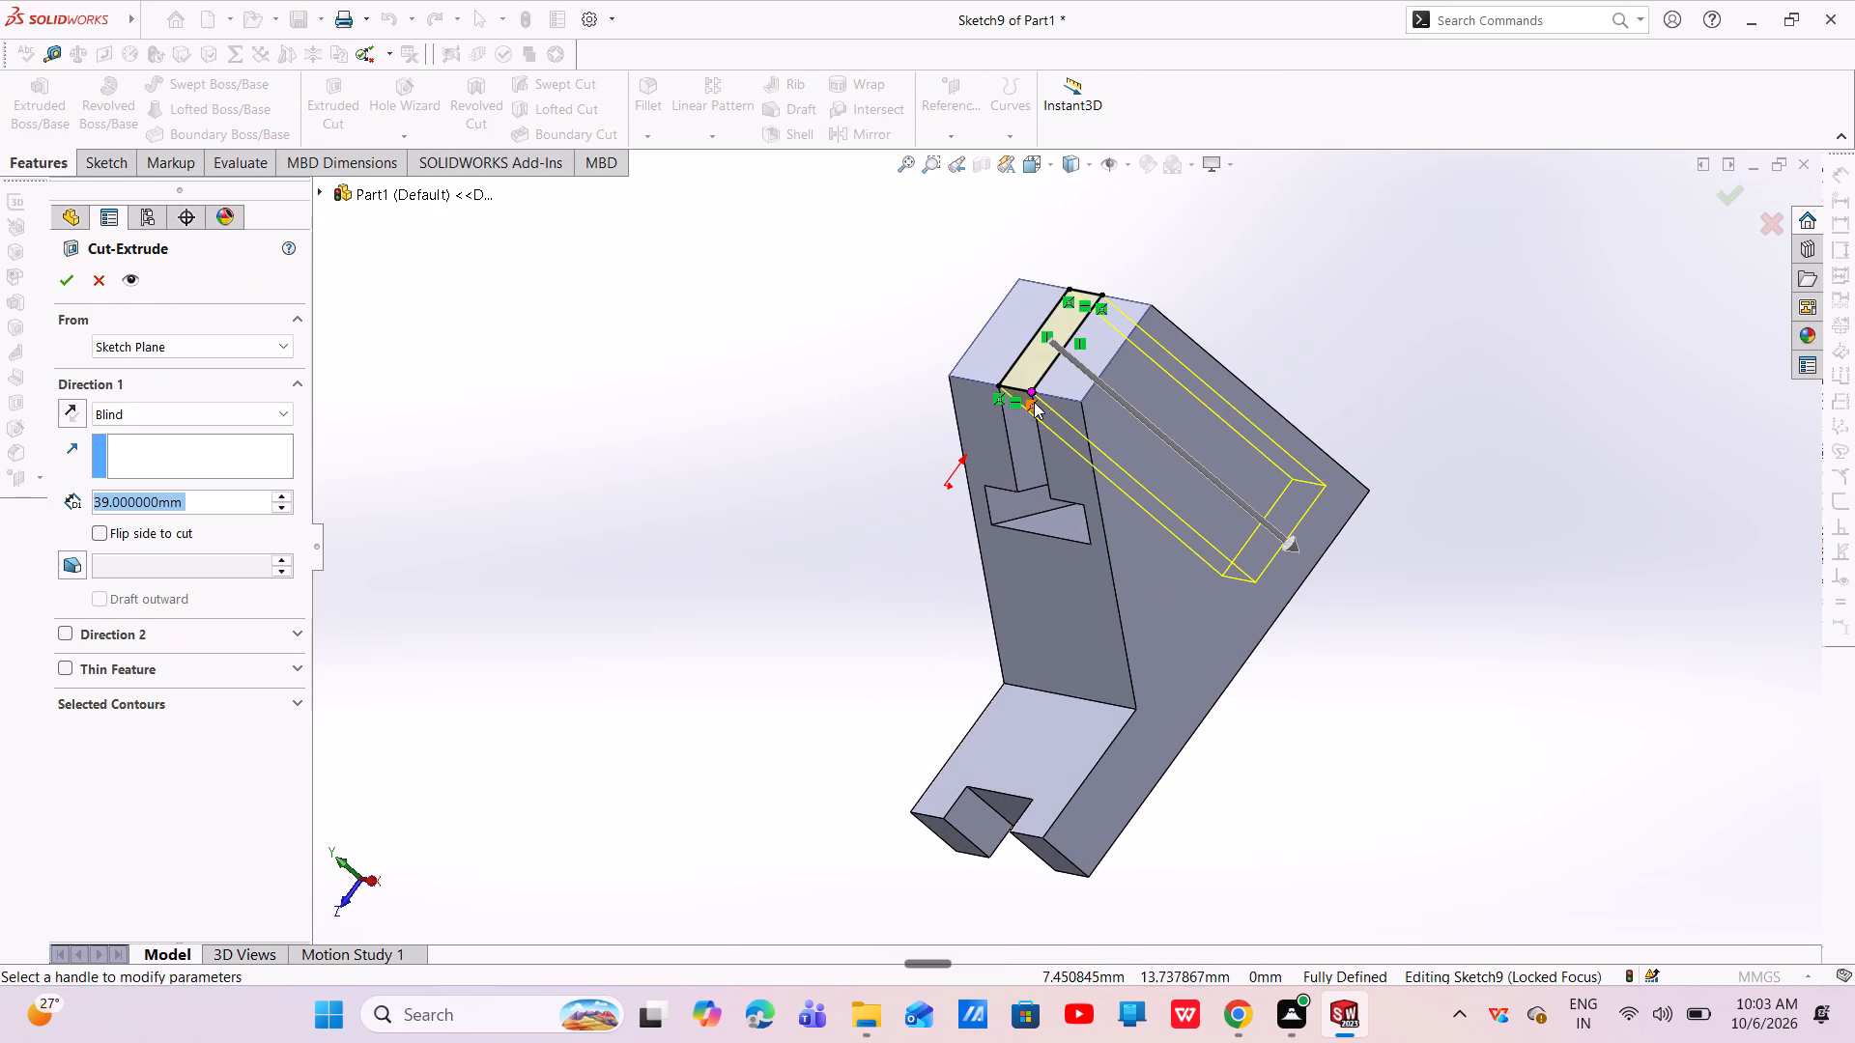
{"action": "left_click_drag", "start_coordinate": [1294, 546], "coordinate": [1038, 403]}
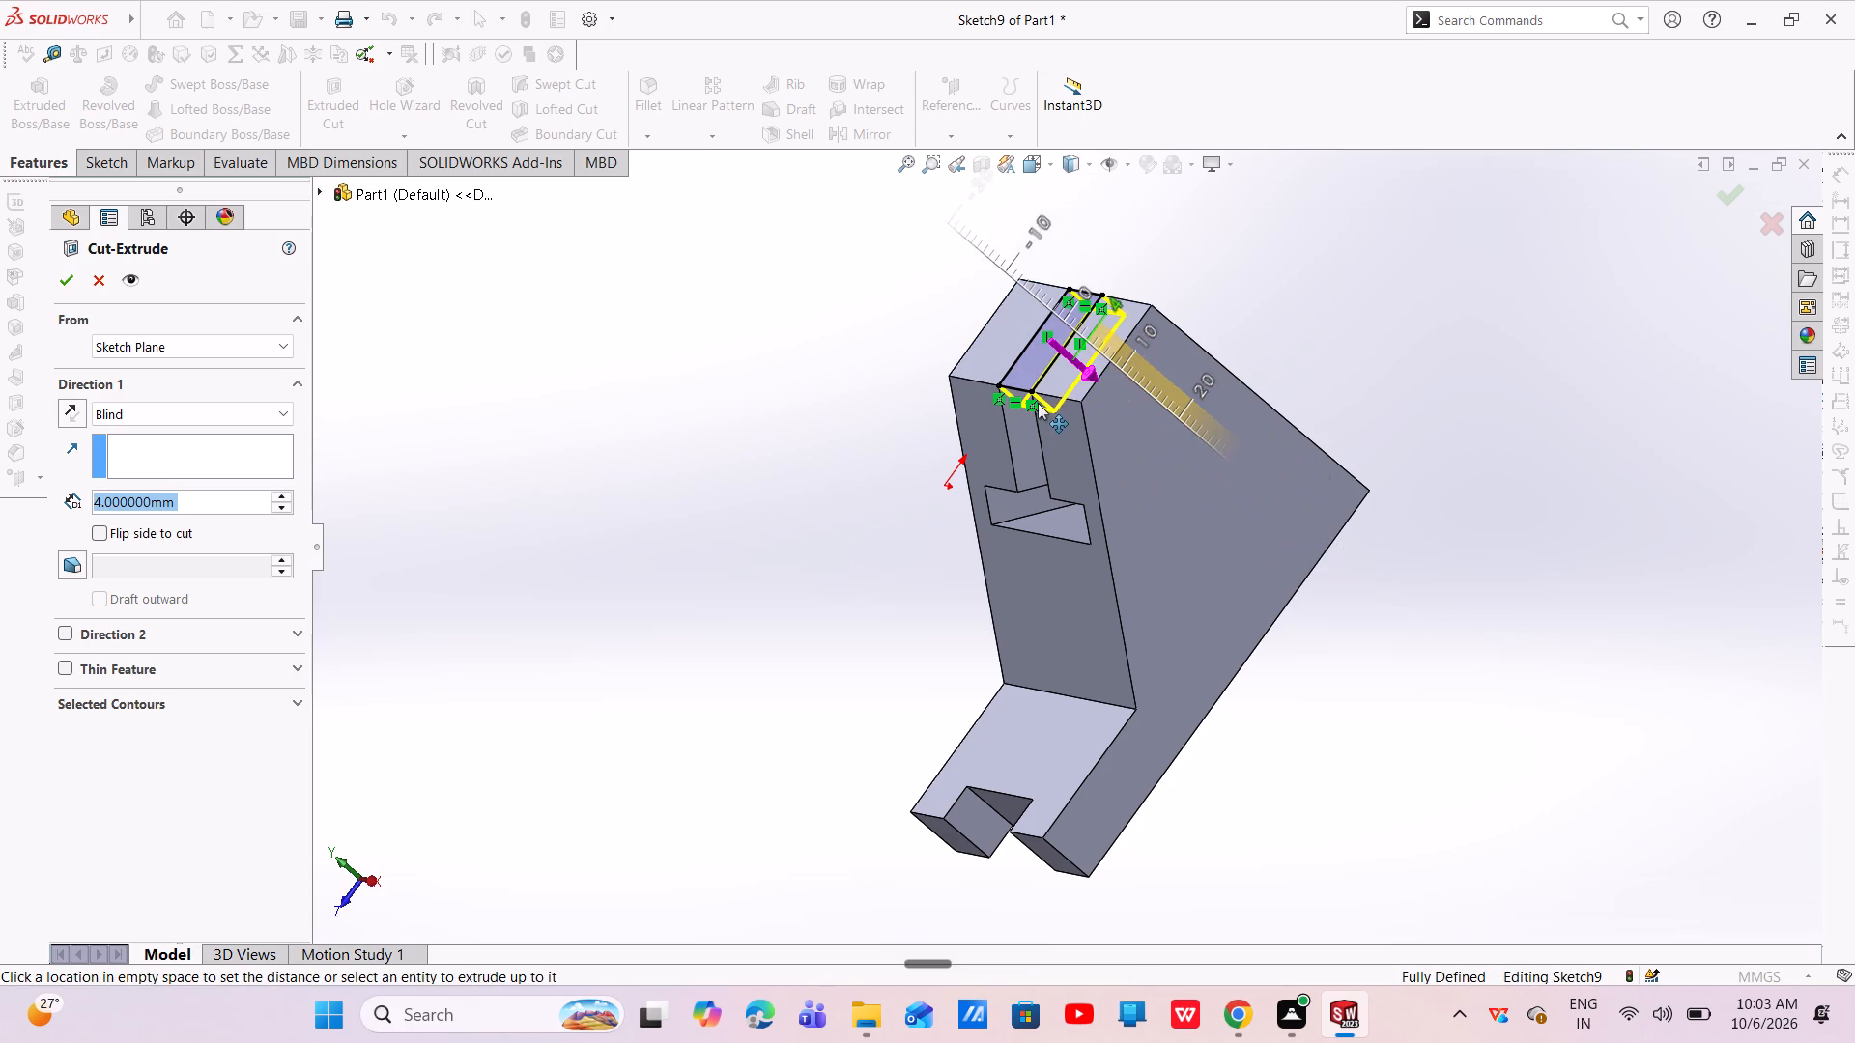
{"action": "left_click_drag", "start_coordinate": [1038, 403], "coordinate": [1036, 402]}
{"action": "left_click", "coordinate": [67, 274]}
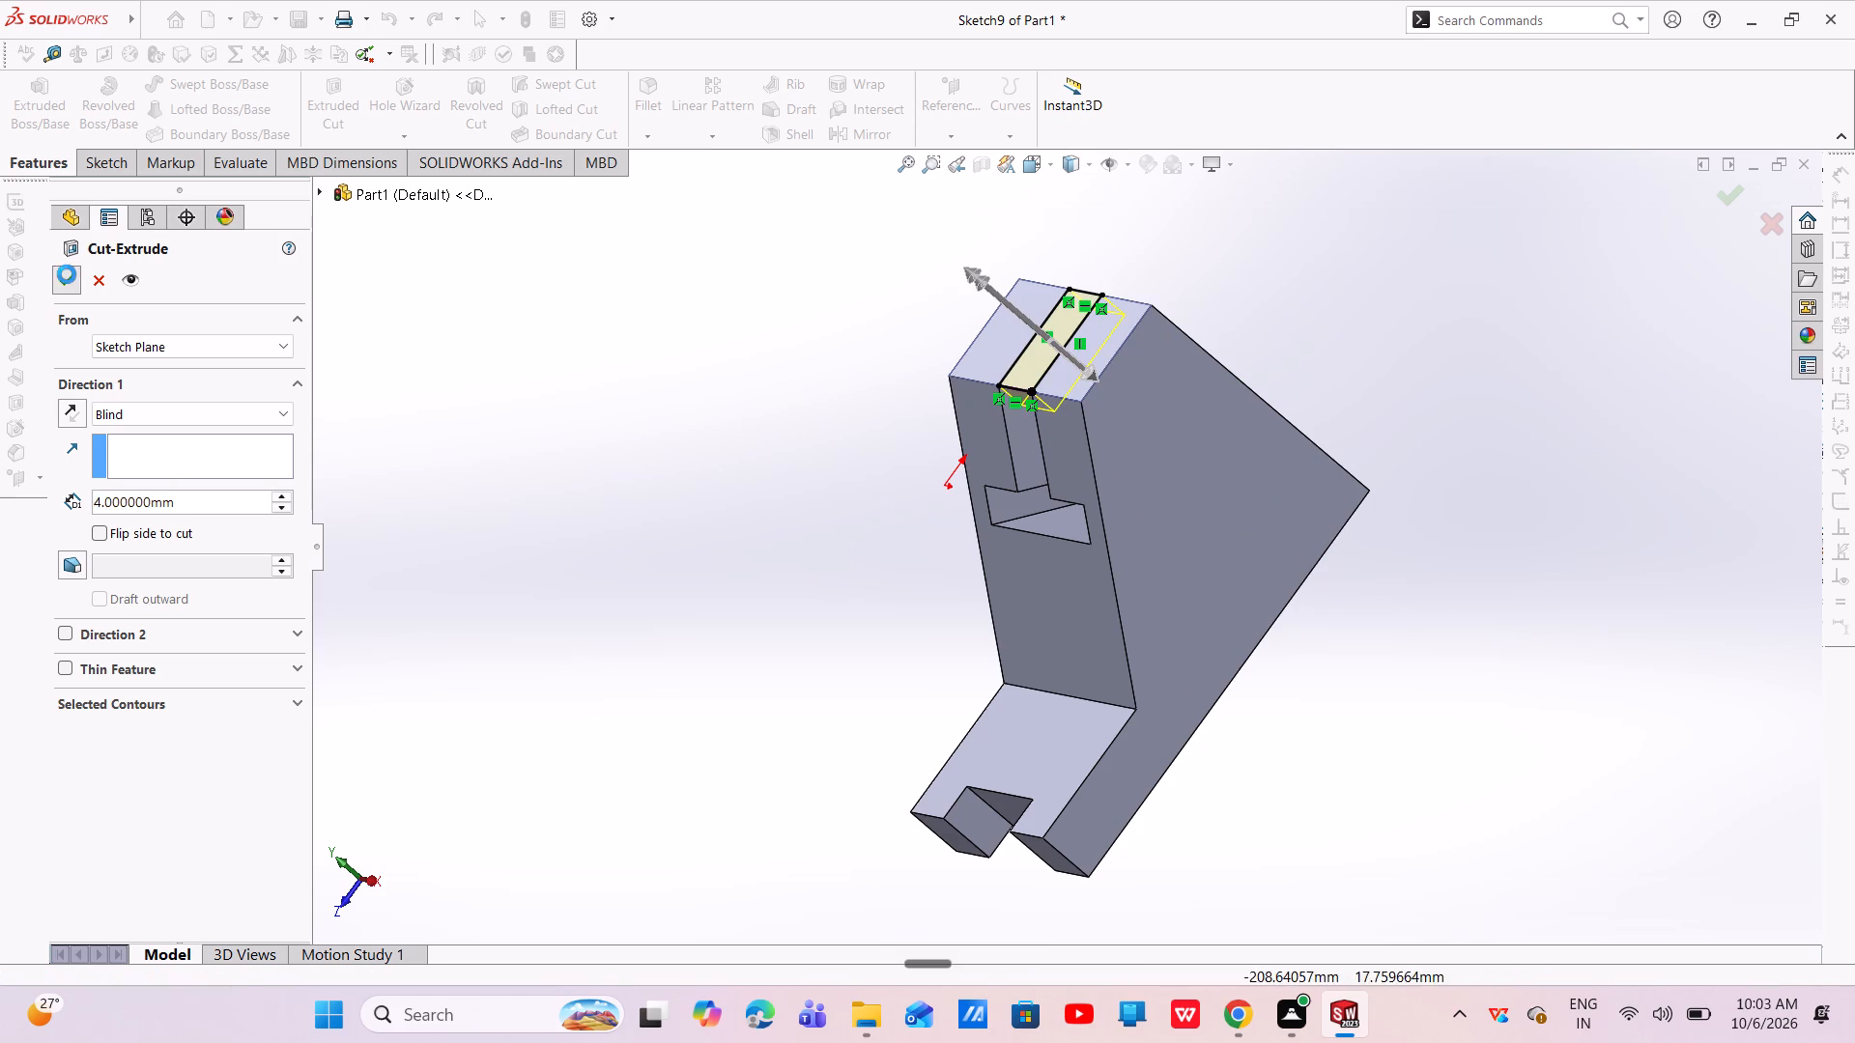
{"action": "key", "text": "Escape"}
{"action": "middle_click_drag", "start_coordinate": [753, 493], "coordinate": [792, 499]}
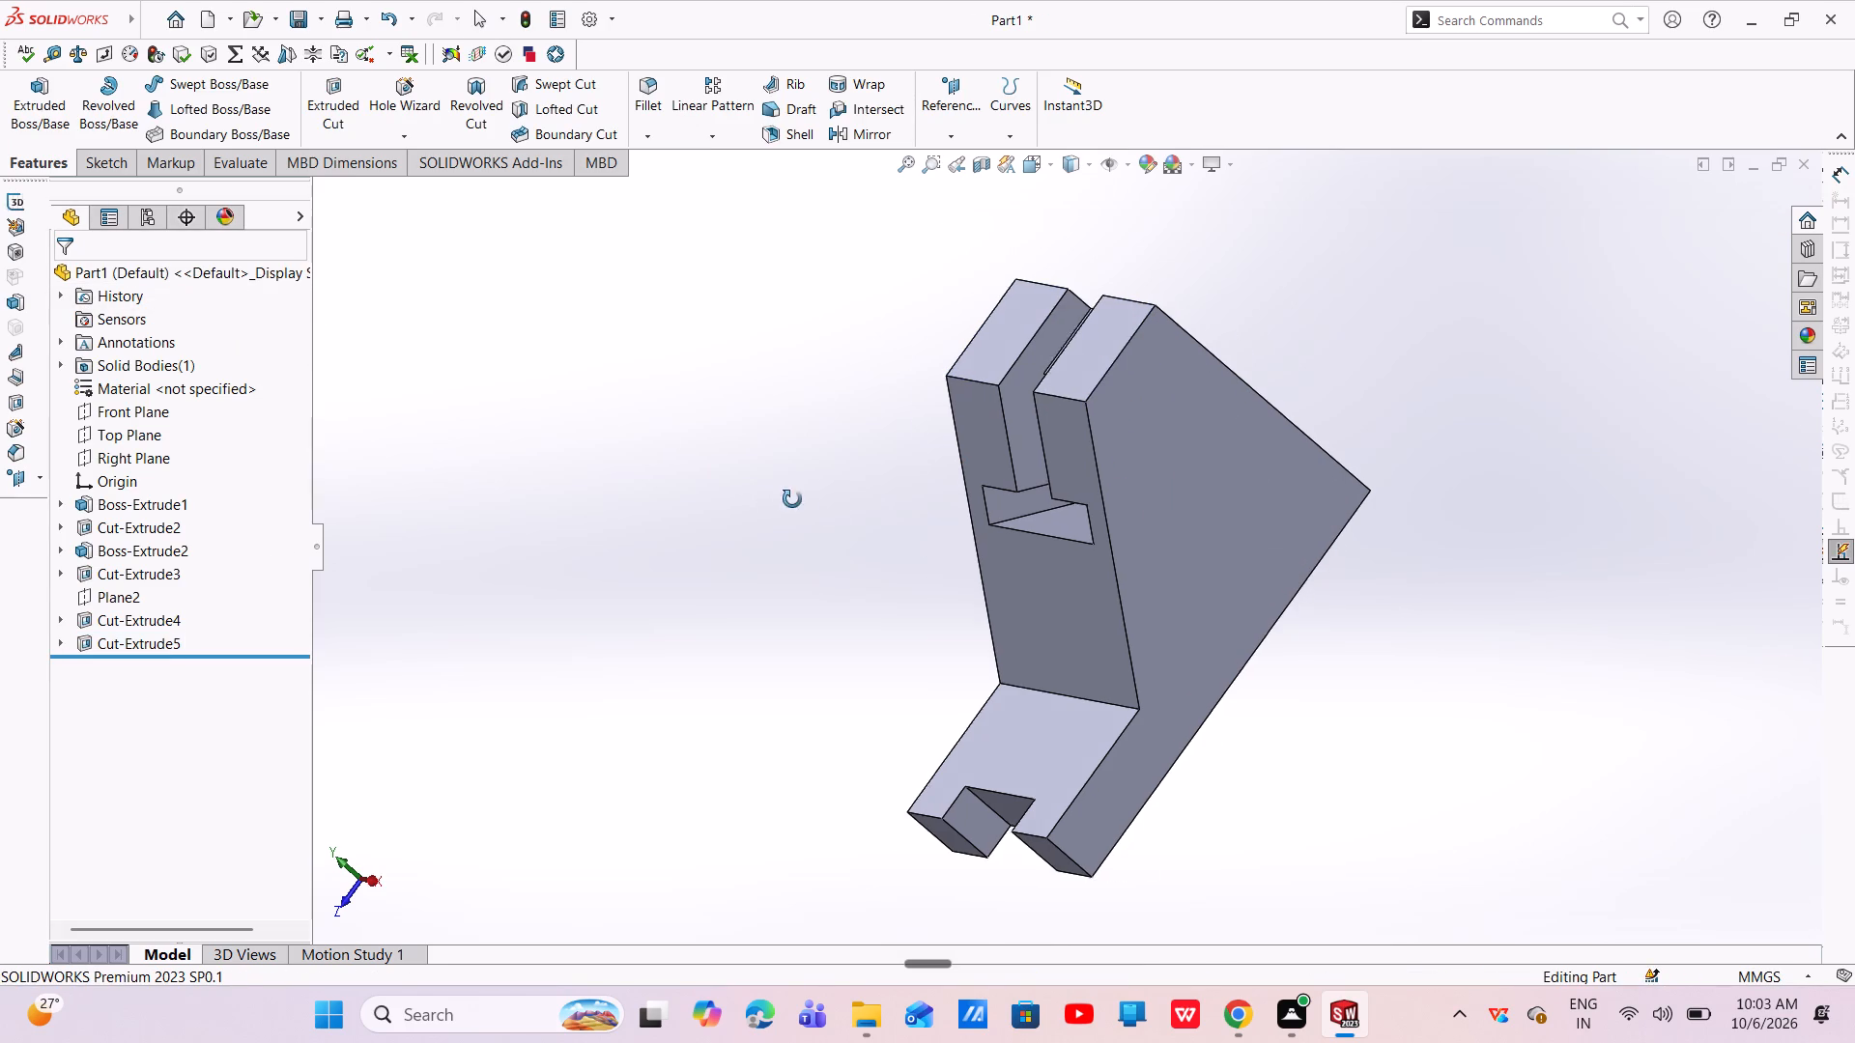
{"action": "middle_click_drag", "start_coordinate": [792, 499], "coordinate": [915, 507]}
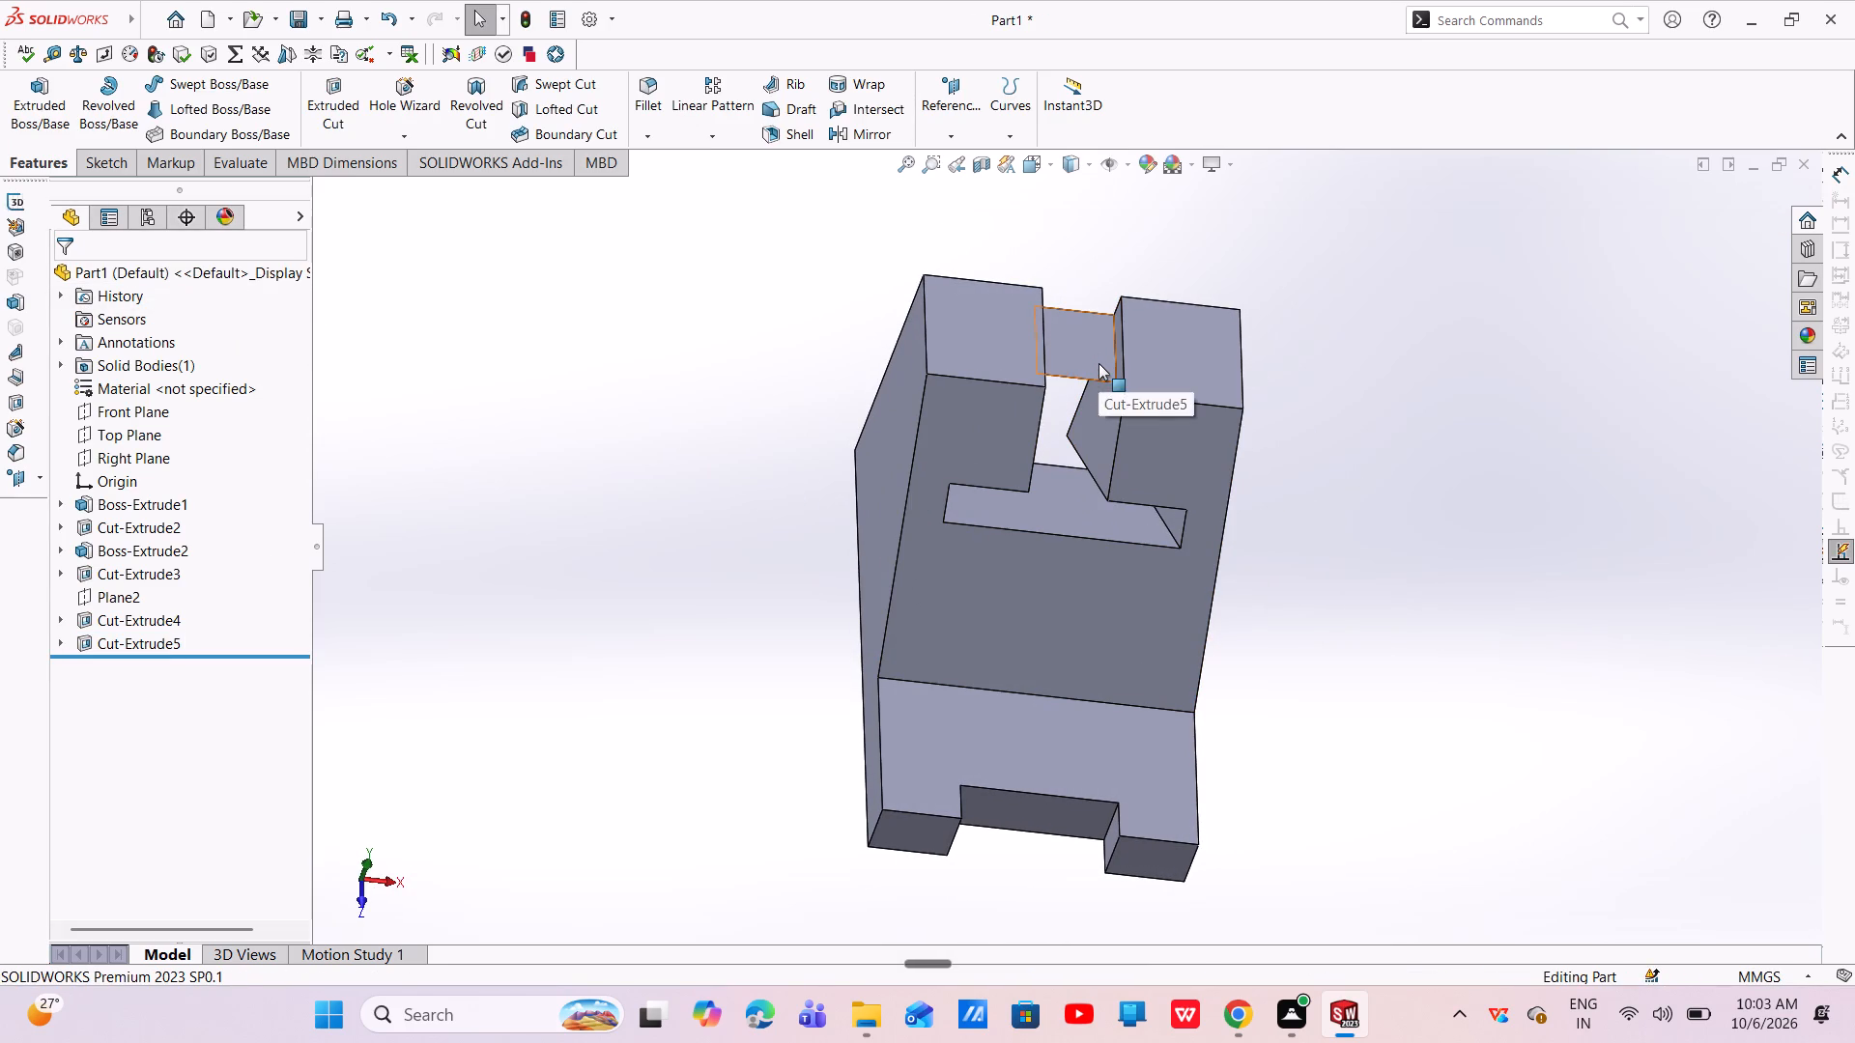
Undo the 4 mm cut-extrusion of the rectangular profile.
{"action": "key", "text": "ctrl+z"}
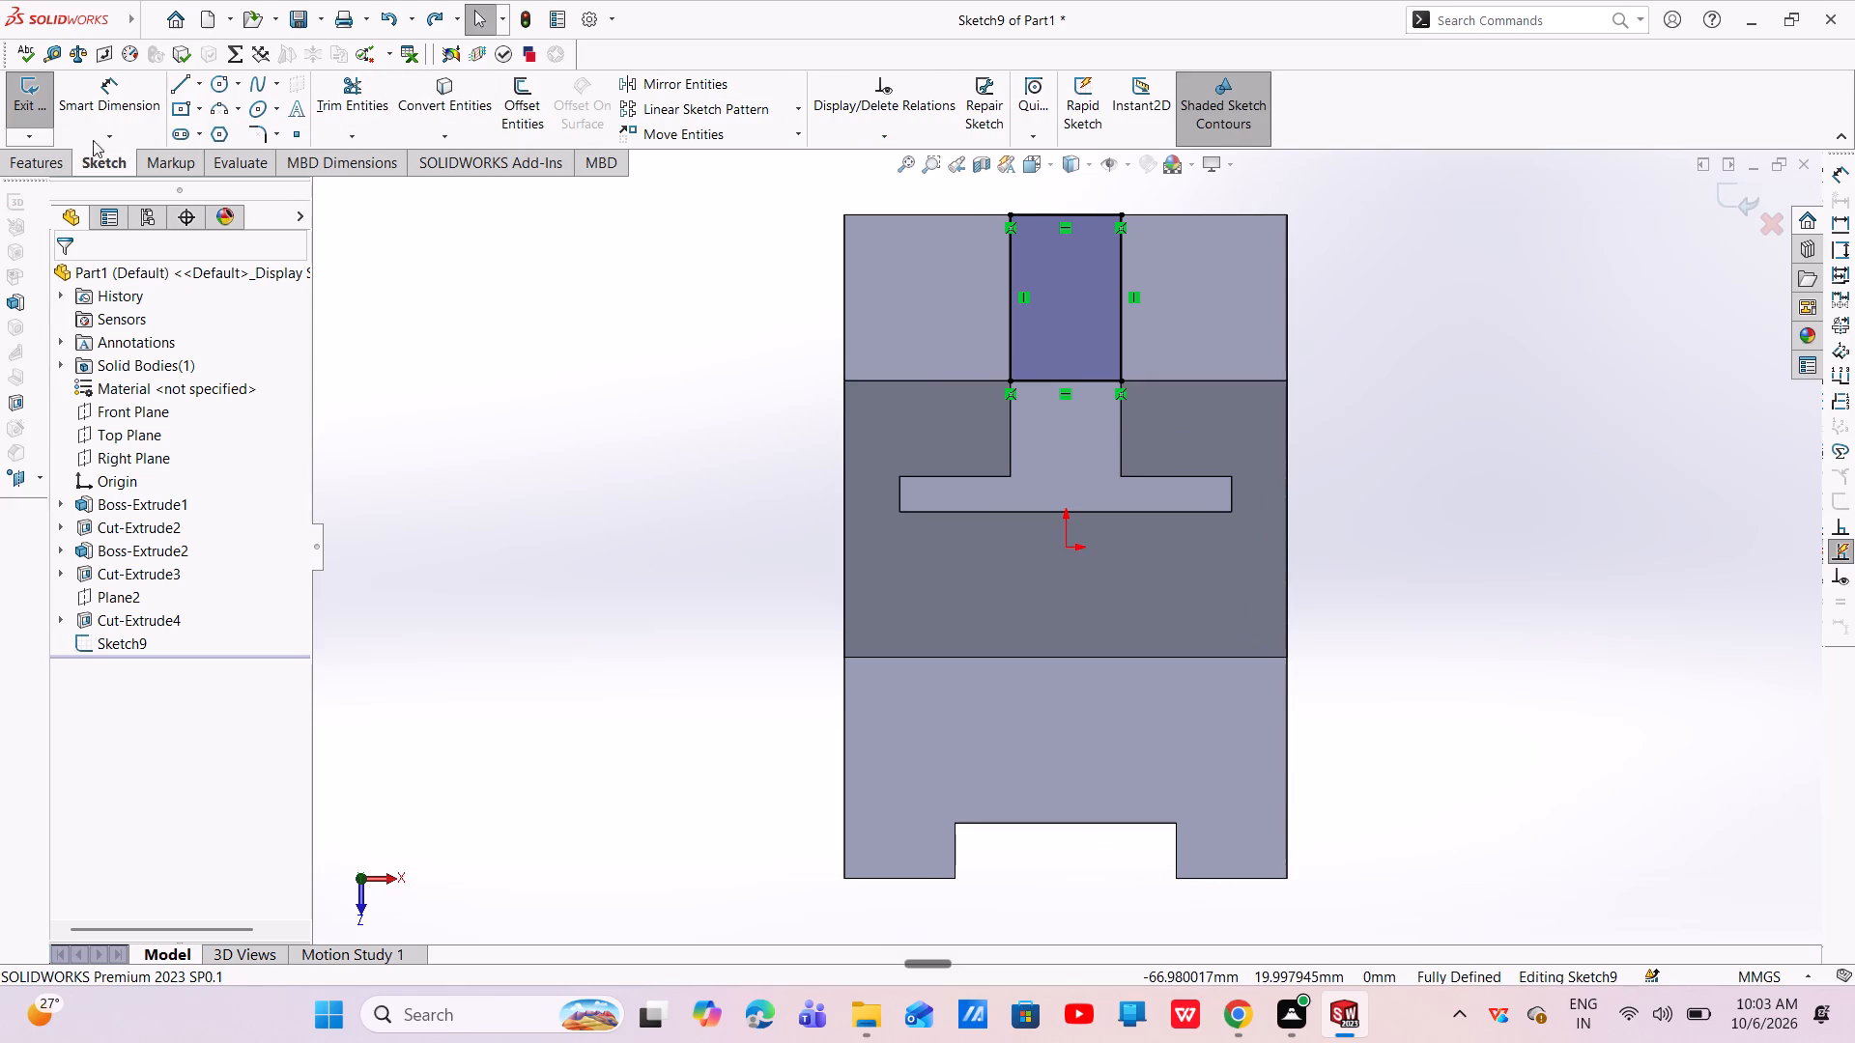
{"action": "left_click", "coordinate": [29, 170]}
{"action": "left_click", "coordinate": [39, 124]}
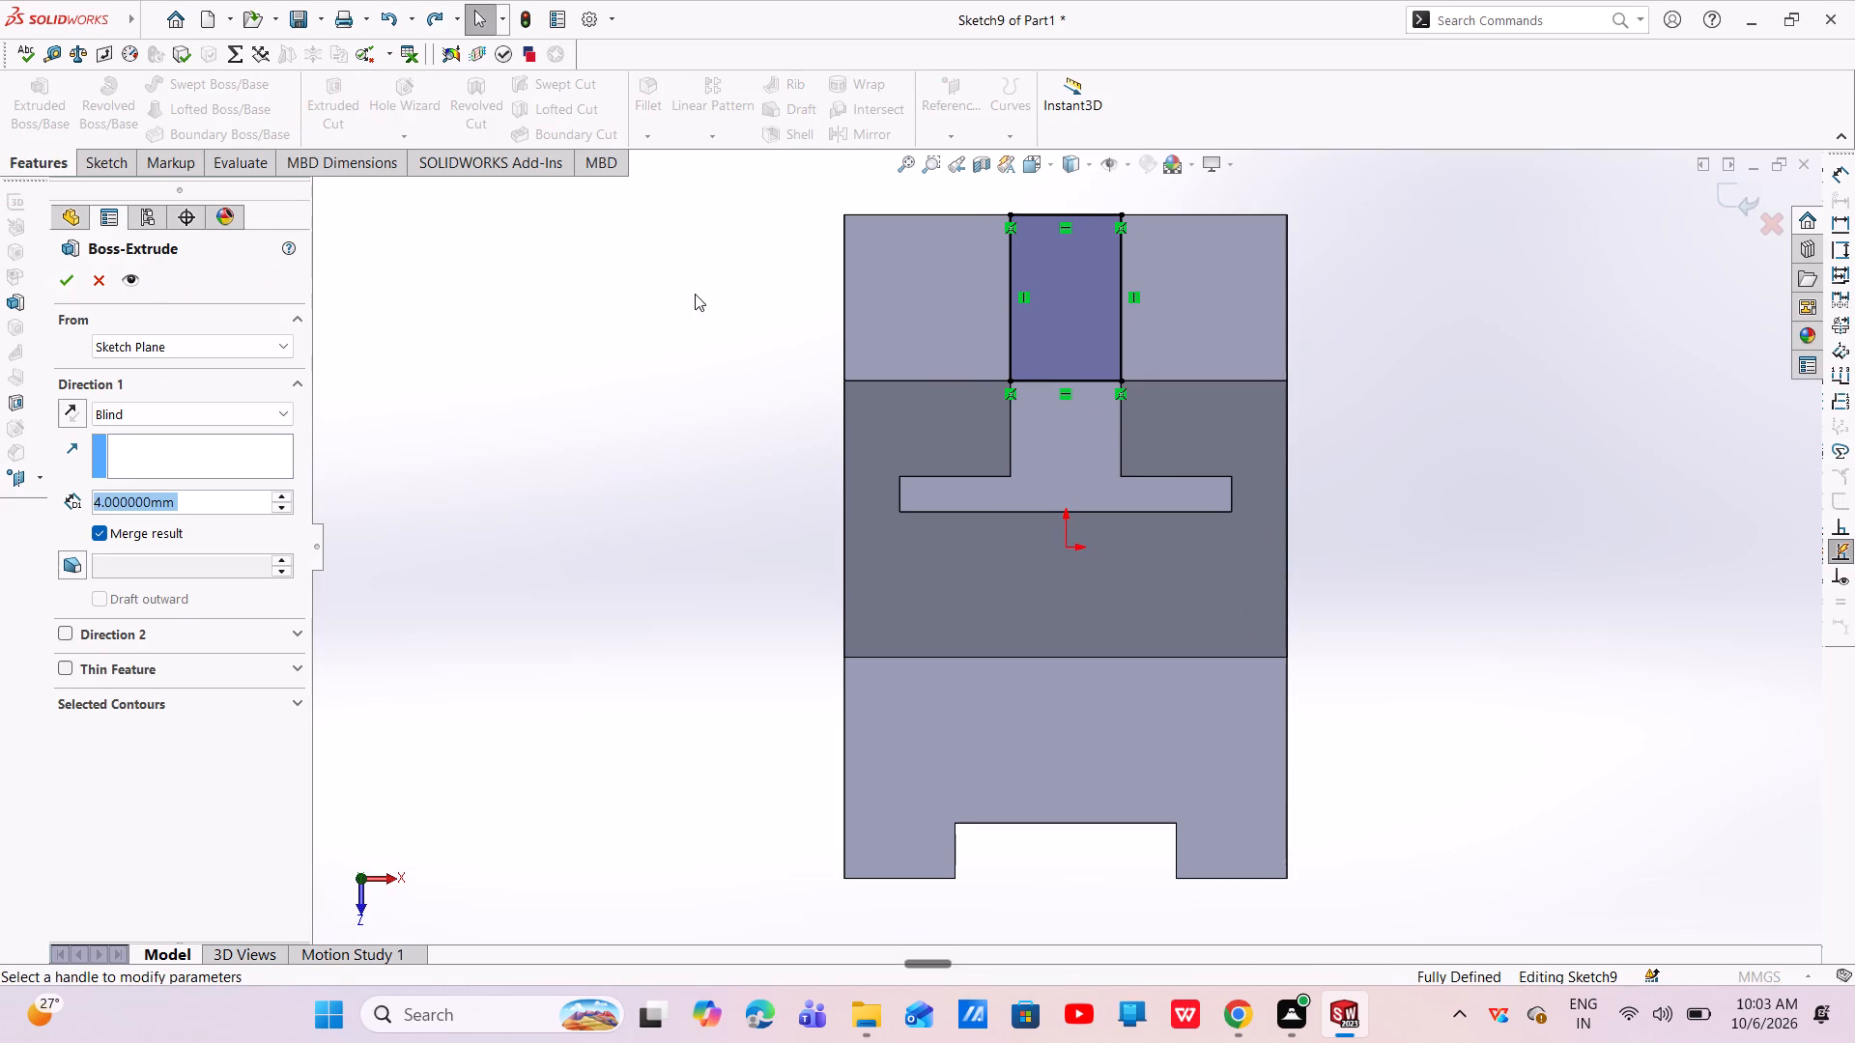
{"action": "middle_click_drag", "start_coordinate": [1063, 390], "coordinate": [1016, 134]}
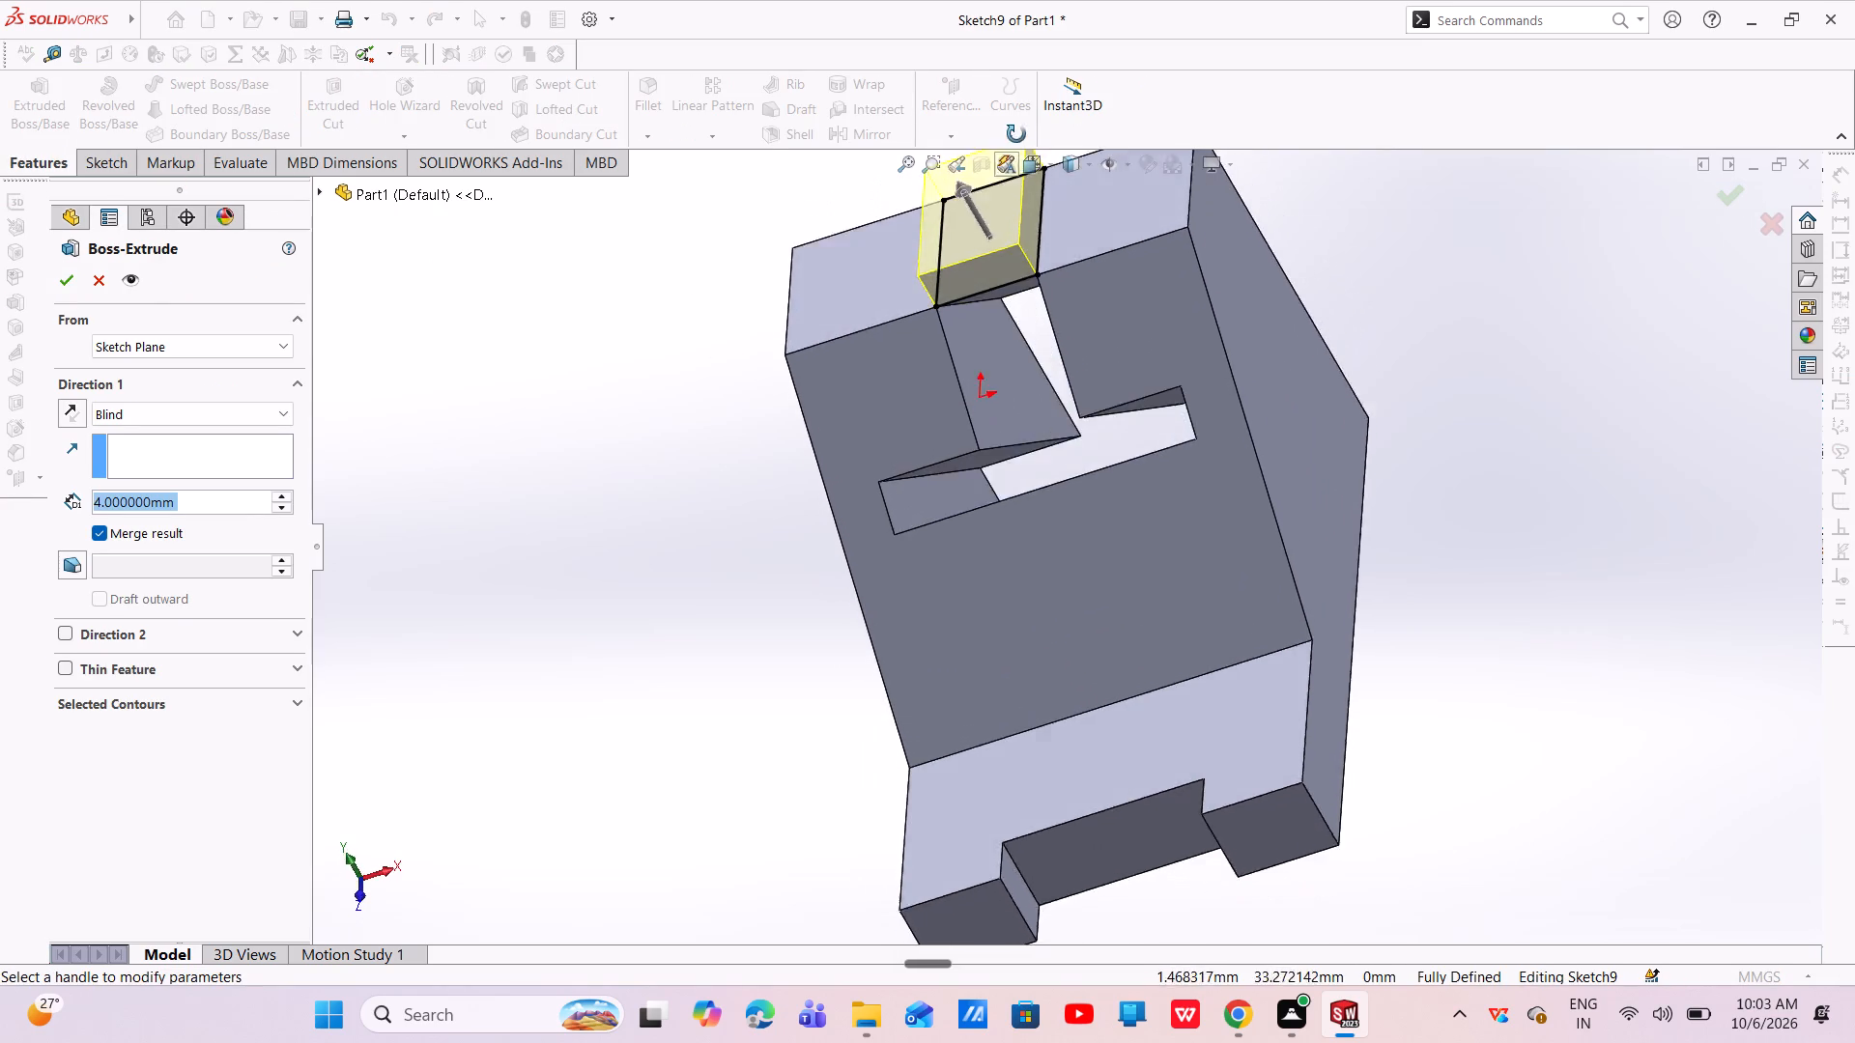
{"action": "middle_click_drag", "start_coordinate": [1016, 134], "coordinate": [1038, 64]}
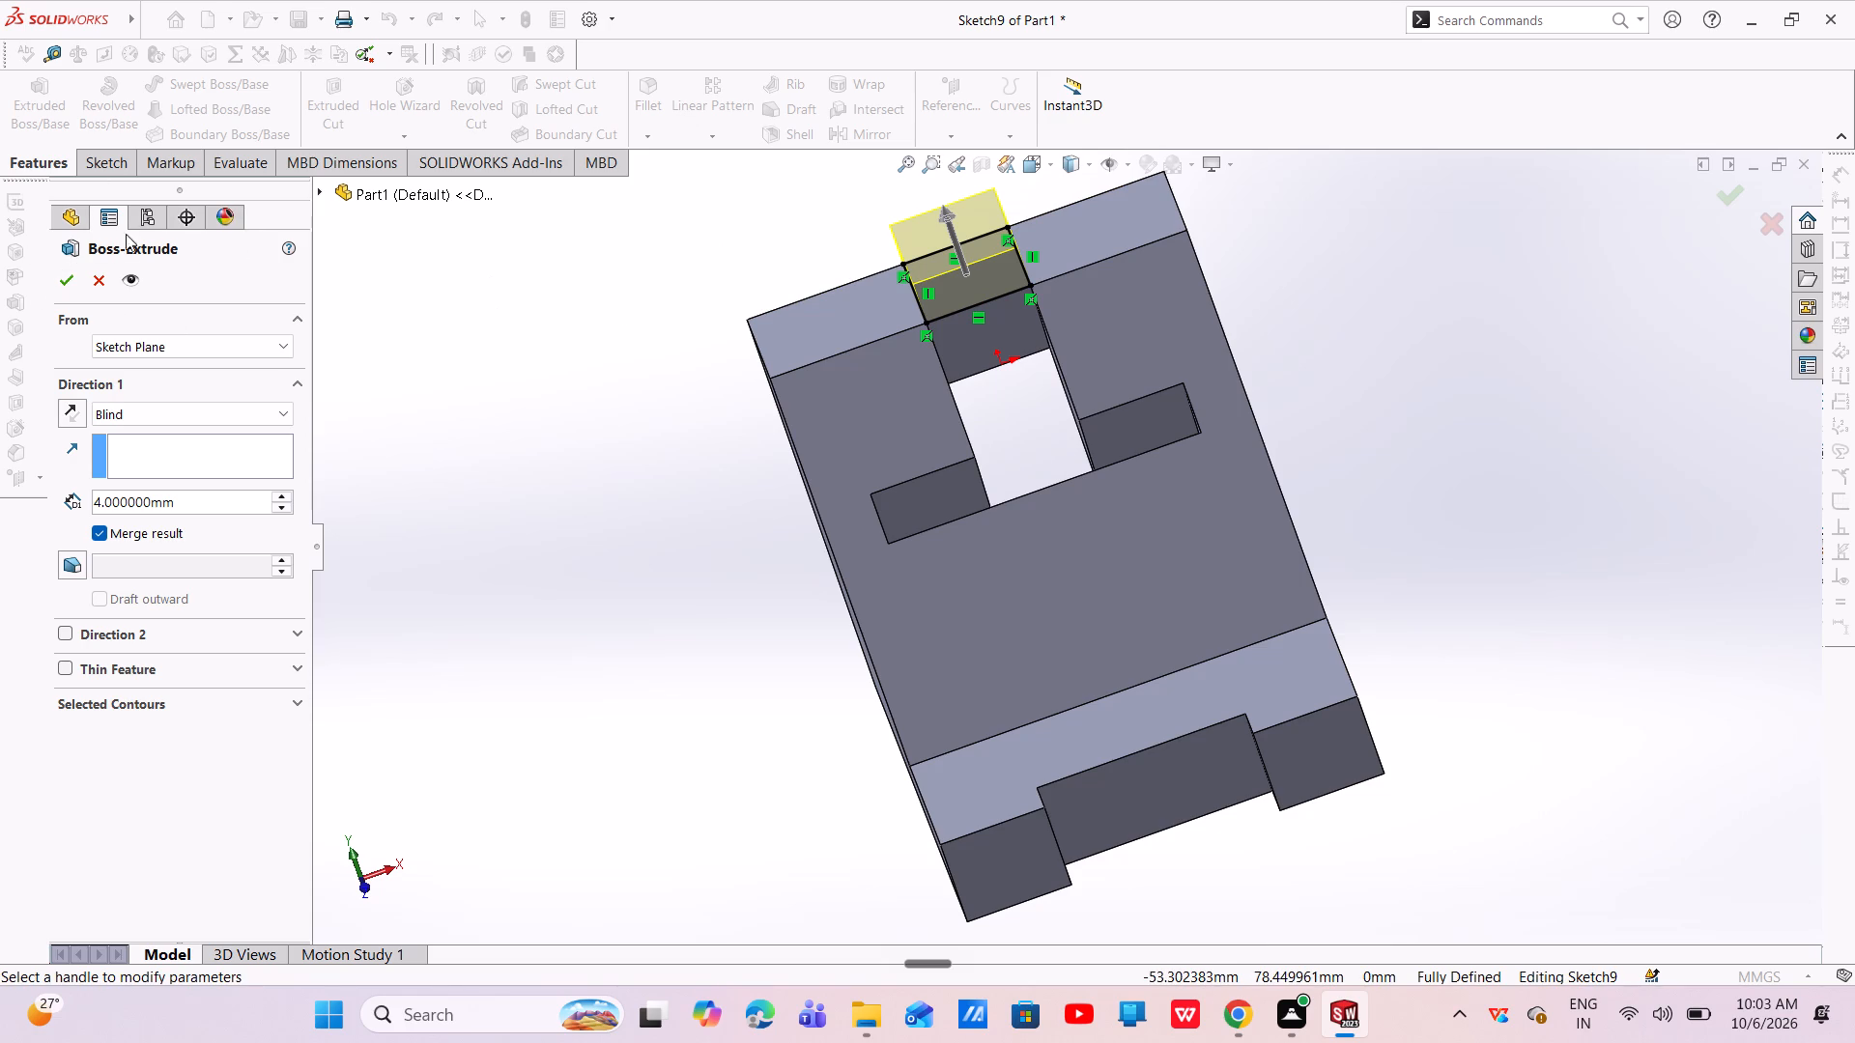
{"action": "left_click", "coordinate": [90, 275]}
Cut-extrude the rectangular profile down into the block with the Up To Next end condition.
{"action": "left_click", "coordinate": [331, 122]}
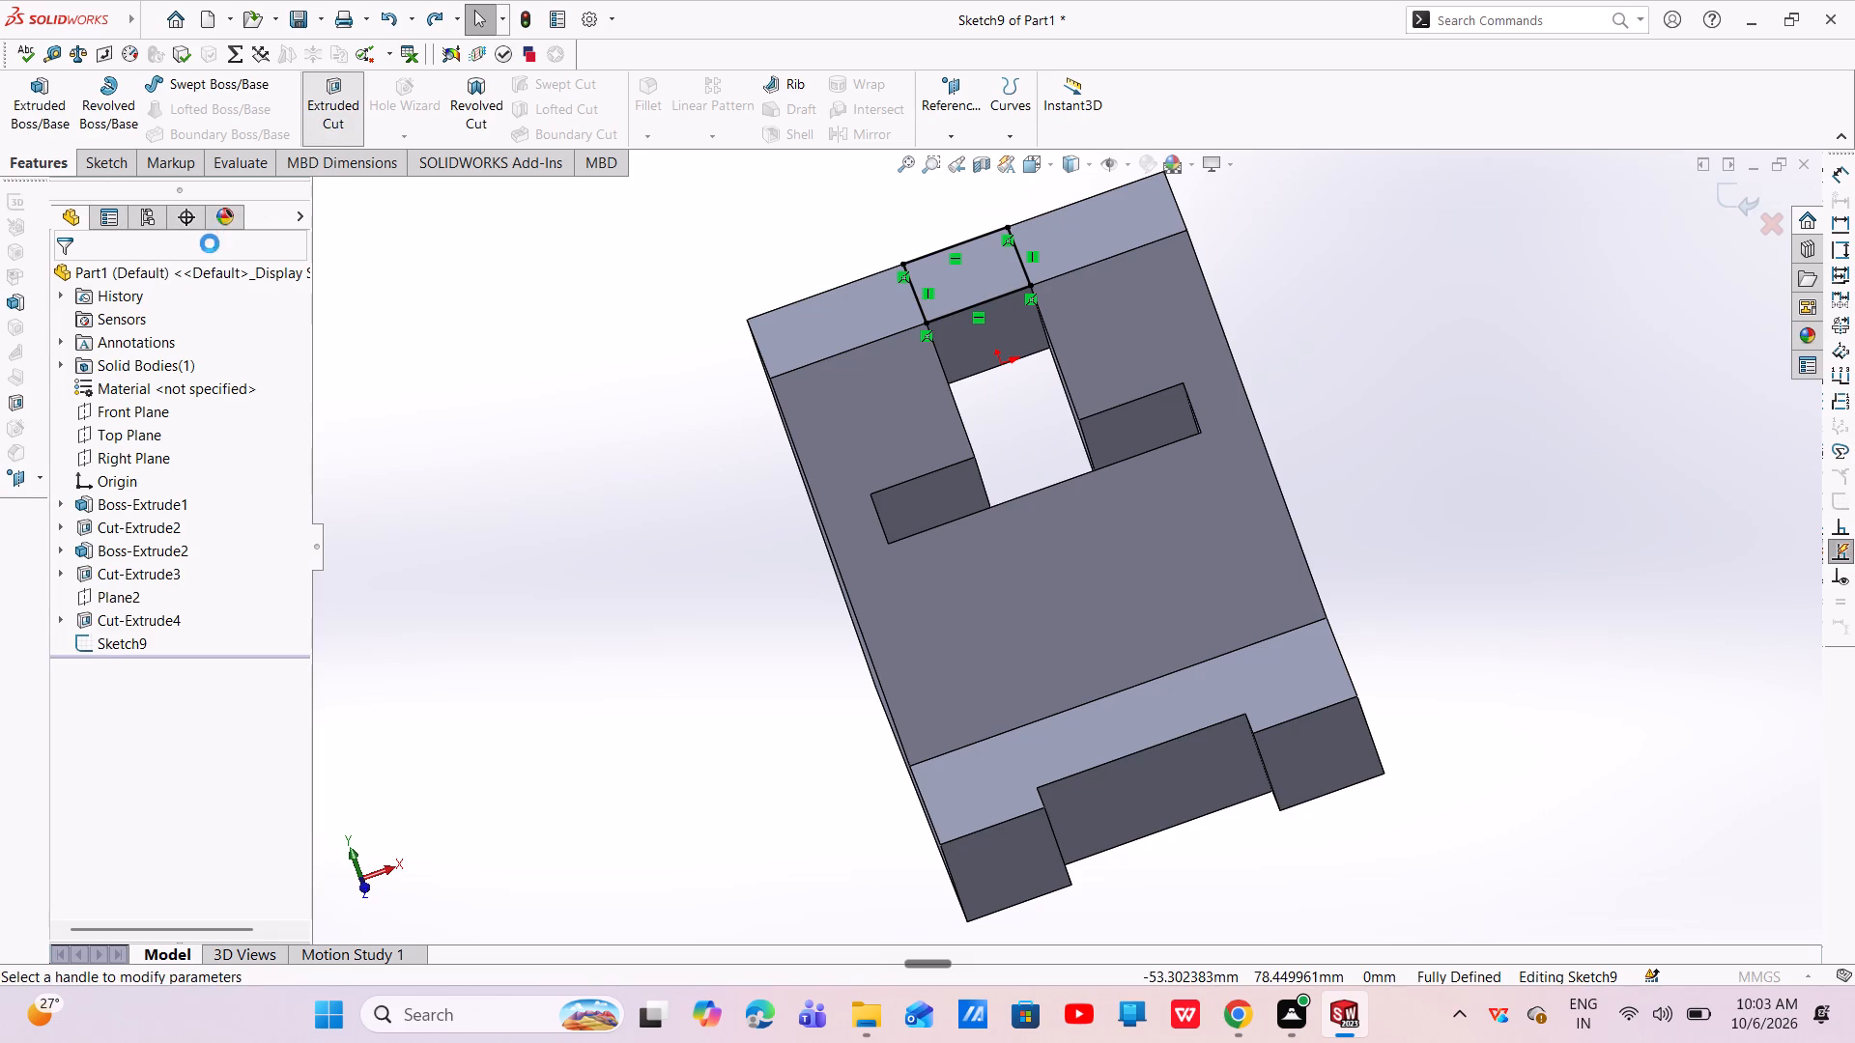
{"action": "left_click_drag", "start_coordinate": [987, 335], "coordinate": [1016, 399]}
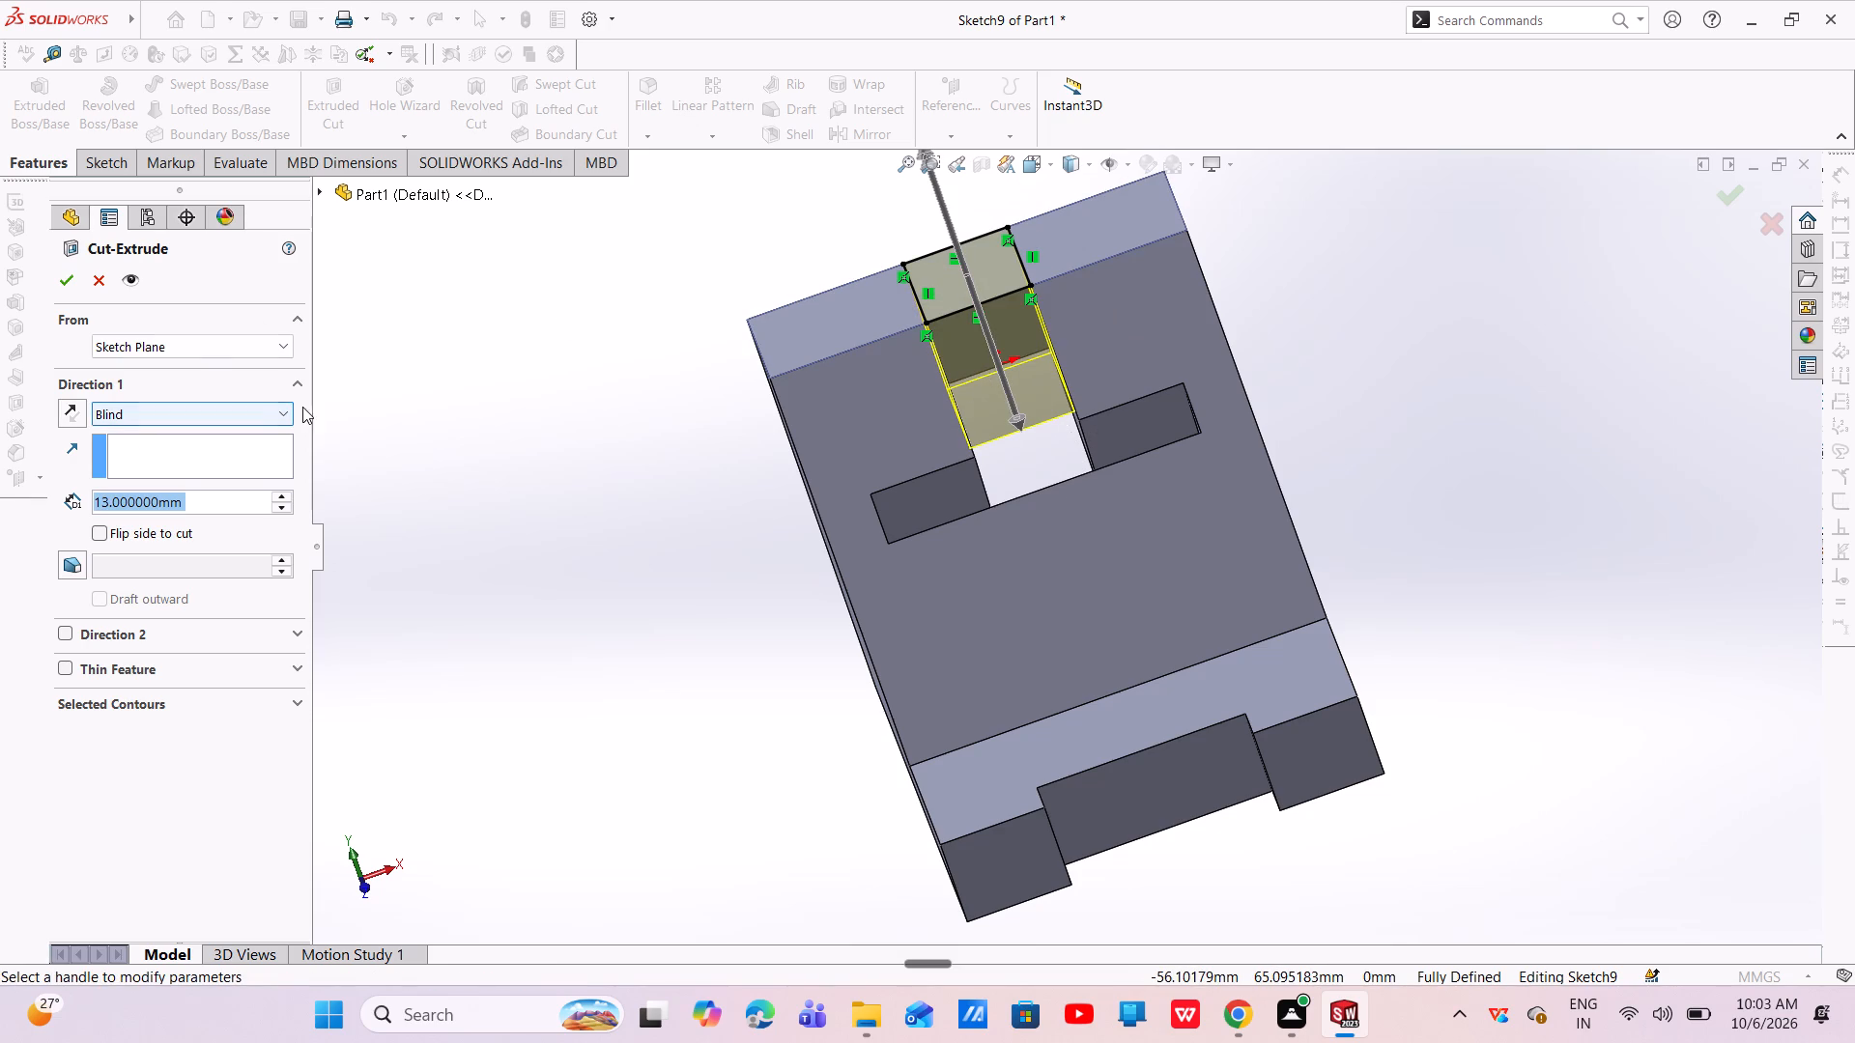
{"action": "left_click", "coordinate": [272, 411]}
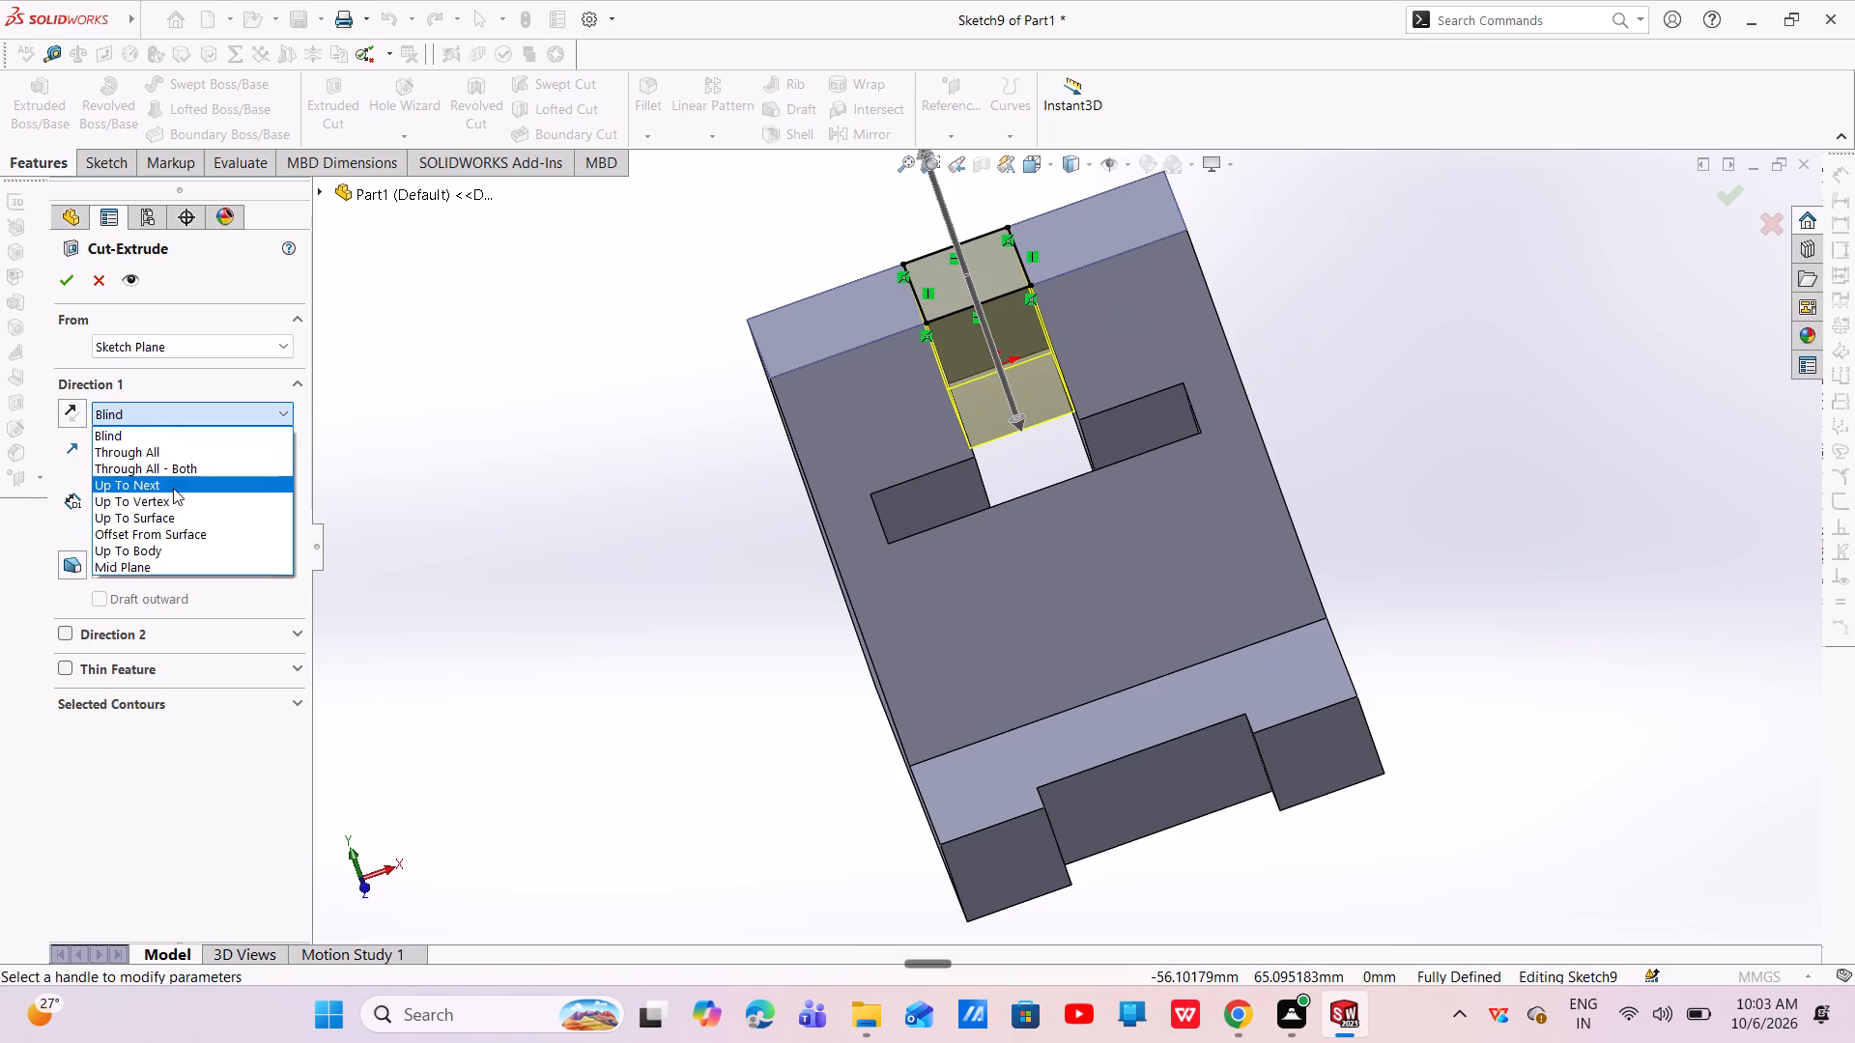
{"action": "left_click", "coordinate": [173, 488]}
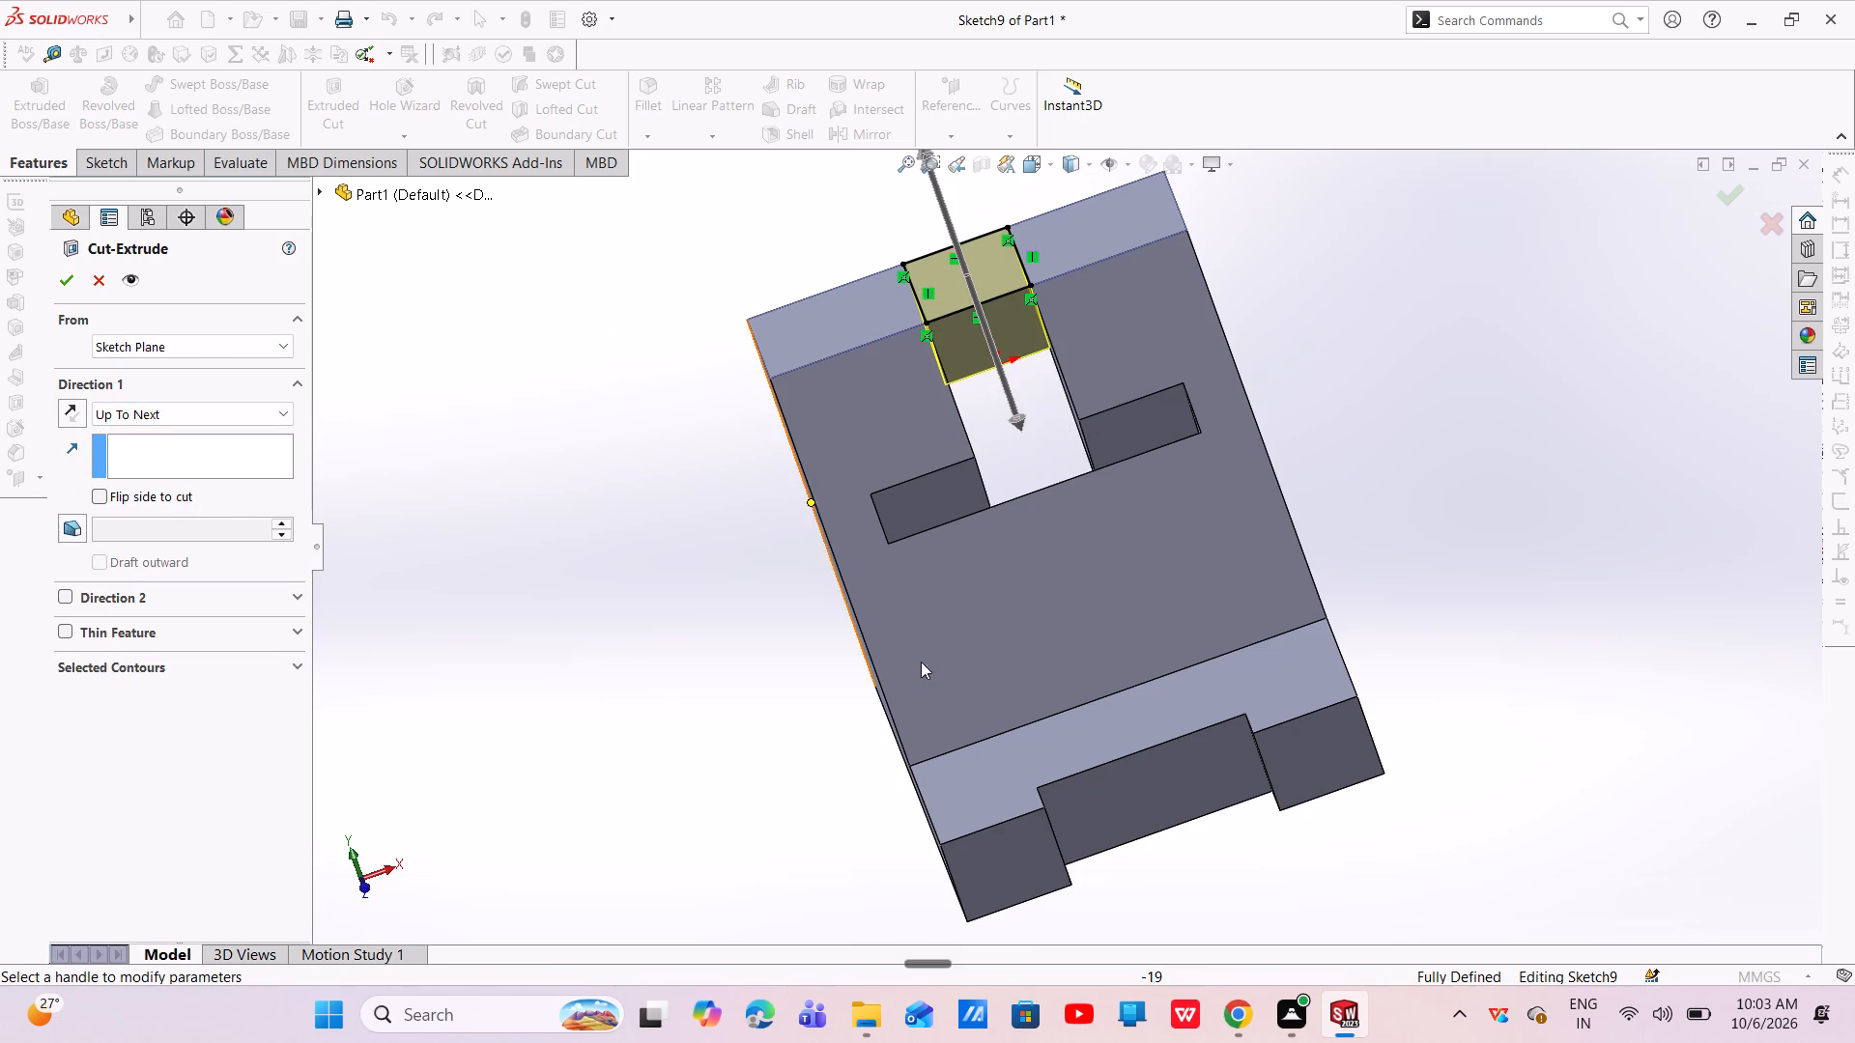
{"action": "middle_click_drag", "start_coordinate": [926, 655], "coordinate": [919, 894]}
{"action": "right_click_drag", "start_coordinate": [923, 744], "coordinate": [918, 837]}
{"action": "middle_click_drag", "start_coordinate": [1060, 836], "coordinate": [1052, 827]}
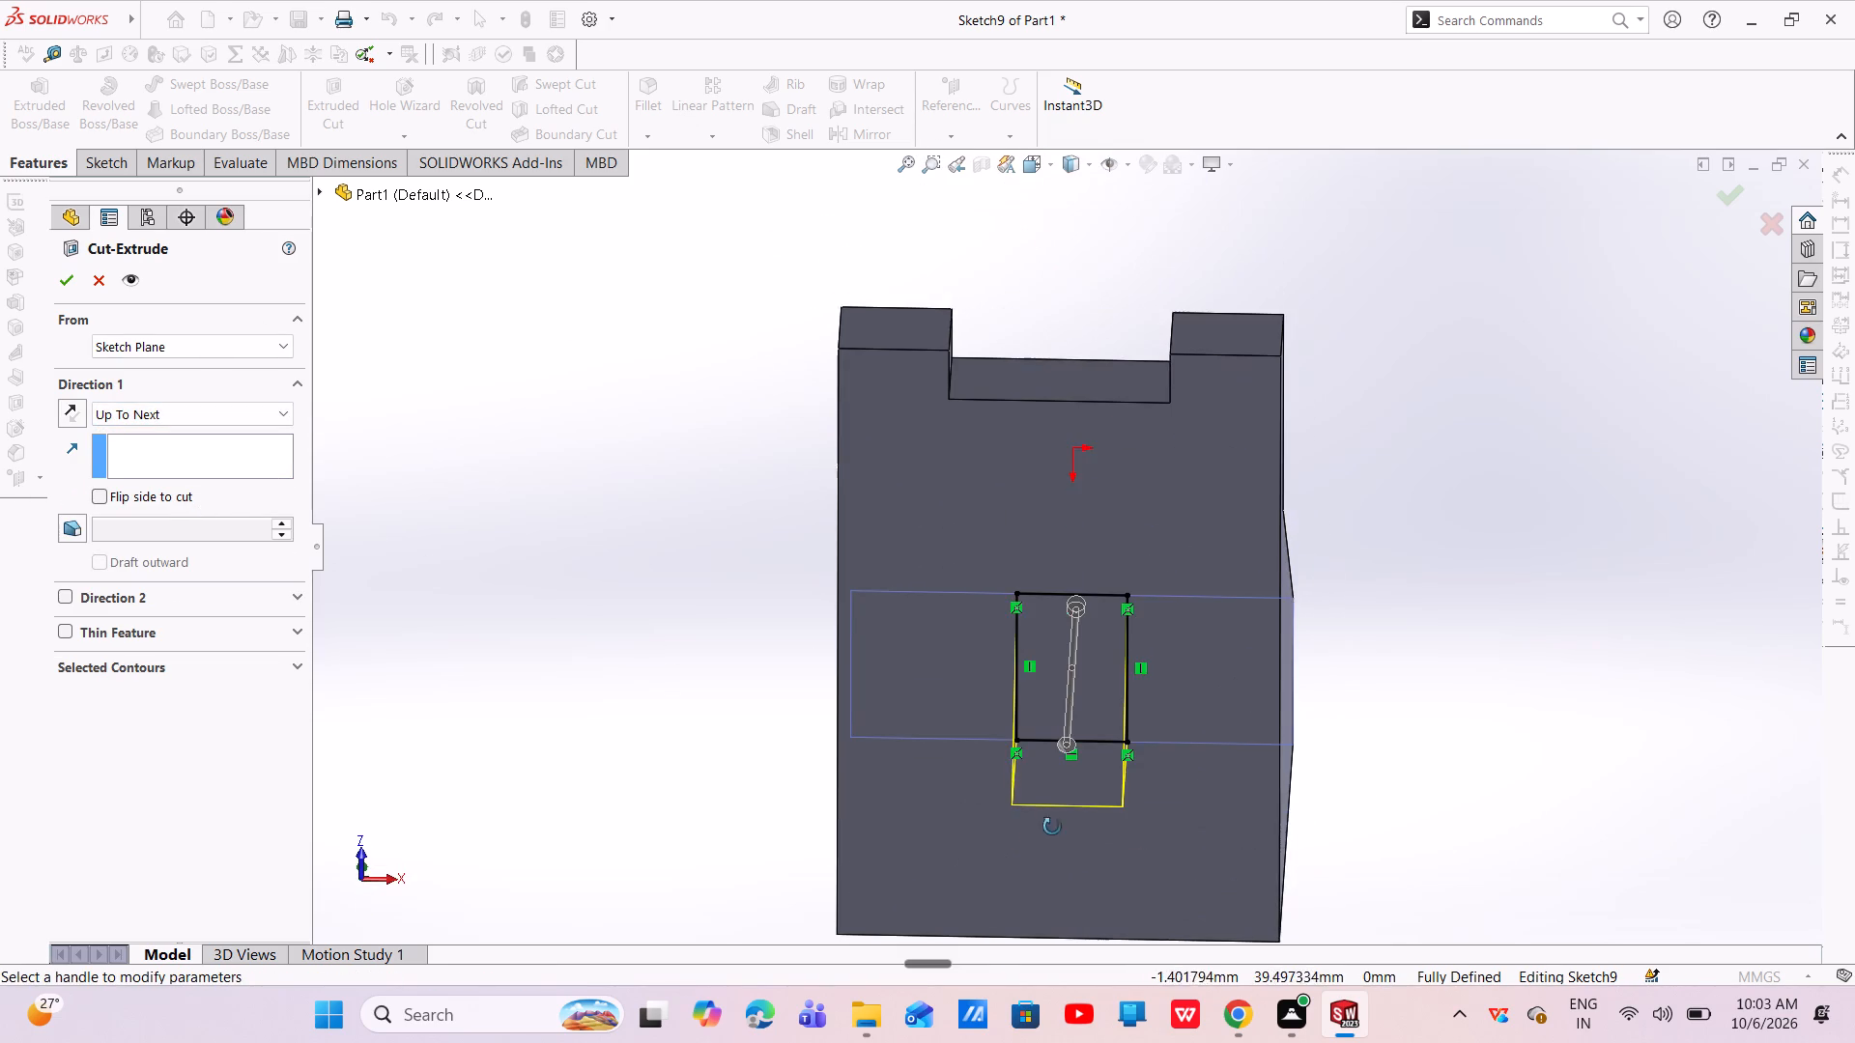
{"action": "middle_click_drag", "start_coordinate": [1052, 827], "coordinate": [1069, 380]}
{"action": "left_click", "coordinate": [1073, 573]}
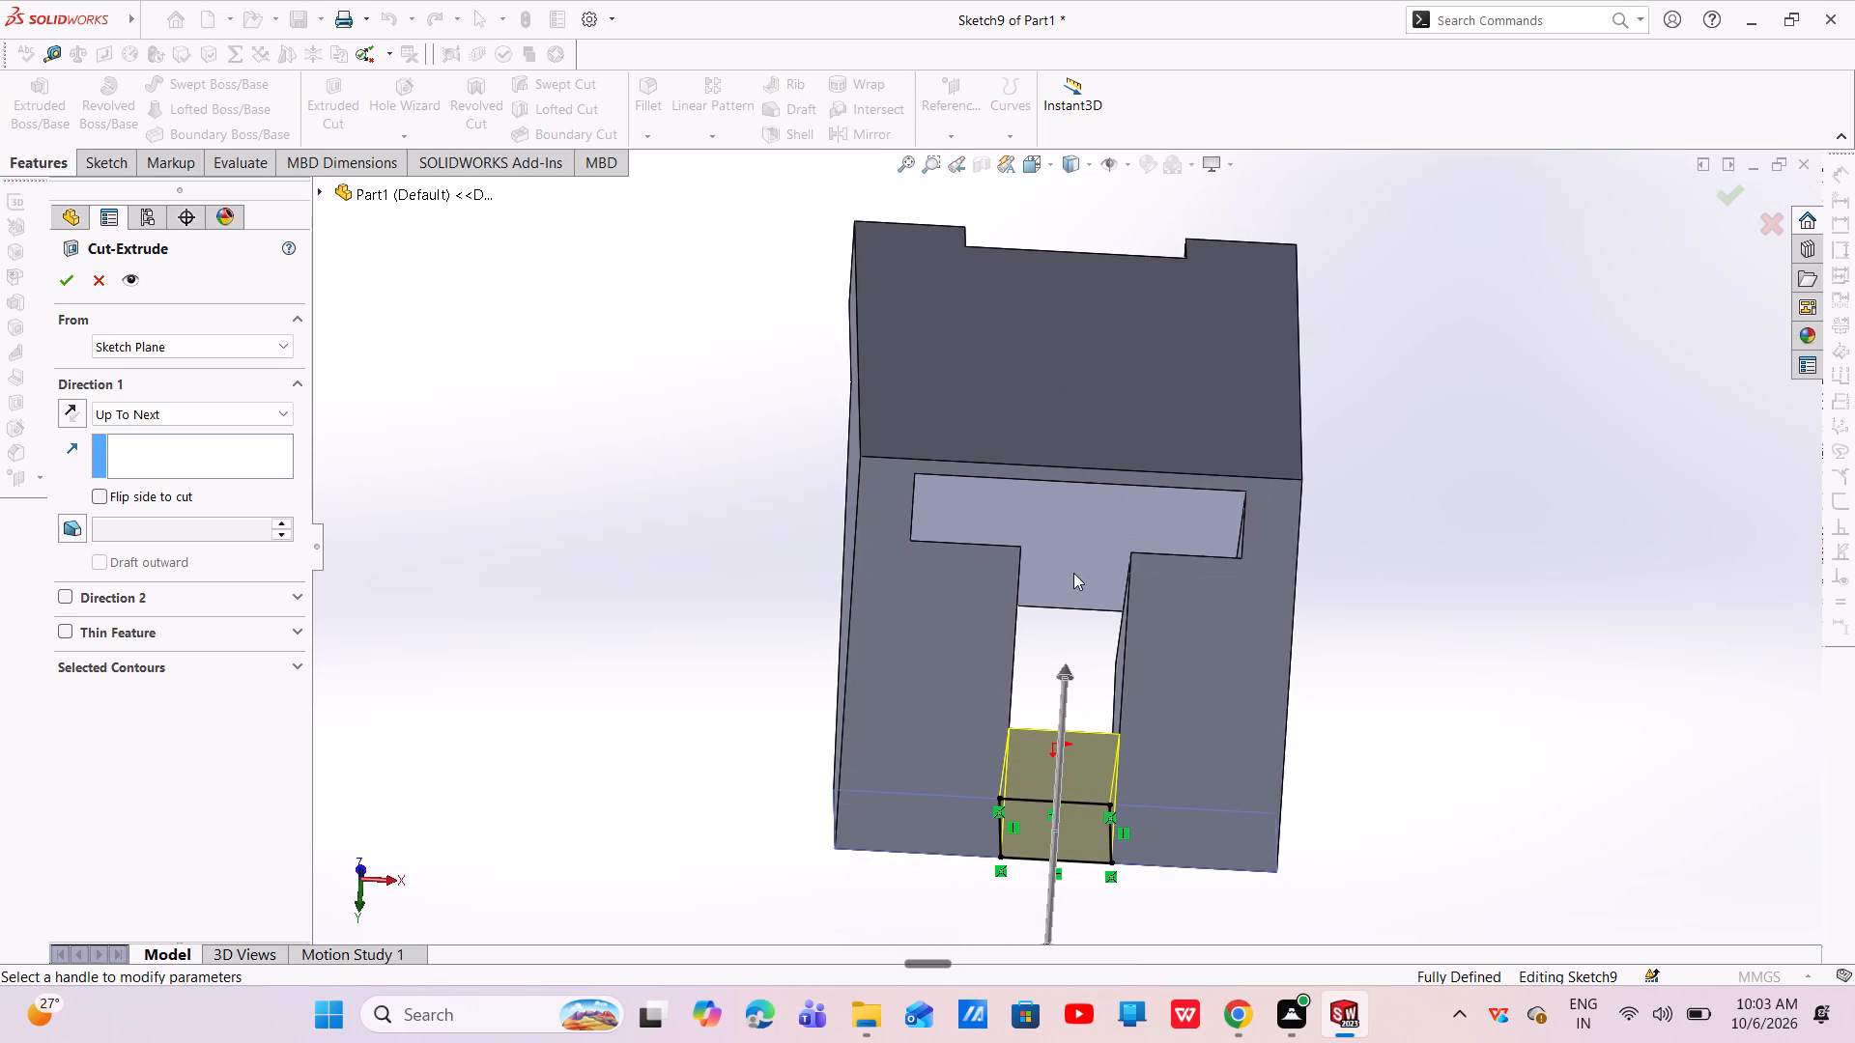
{"action": "left_click", "coordinate": [58, 281]}
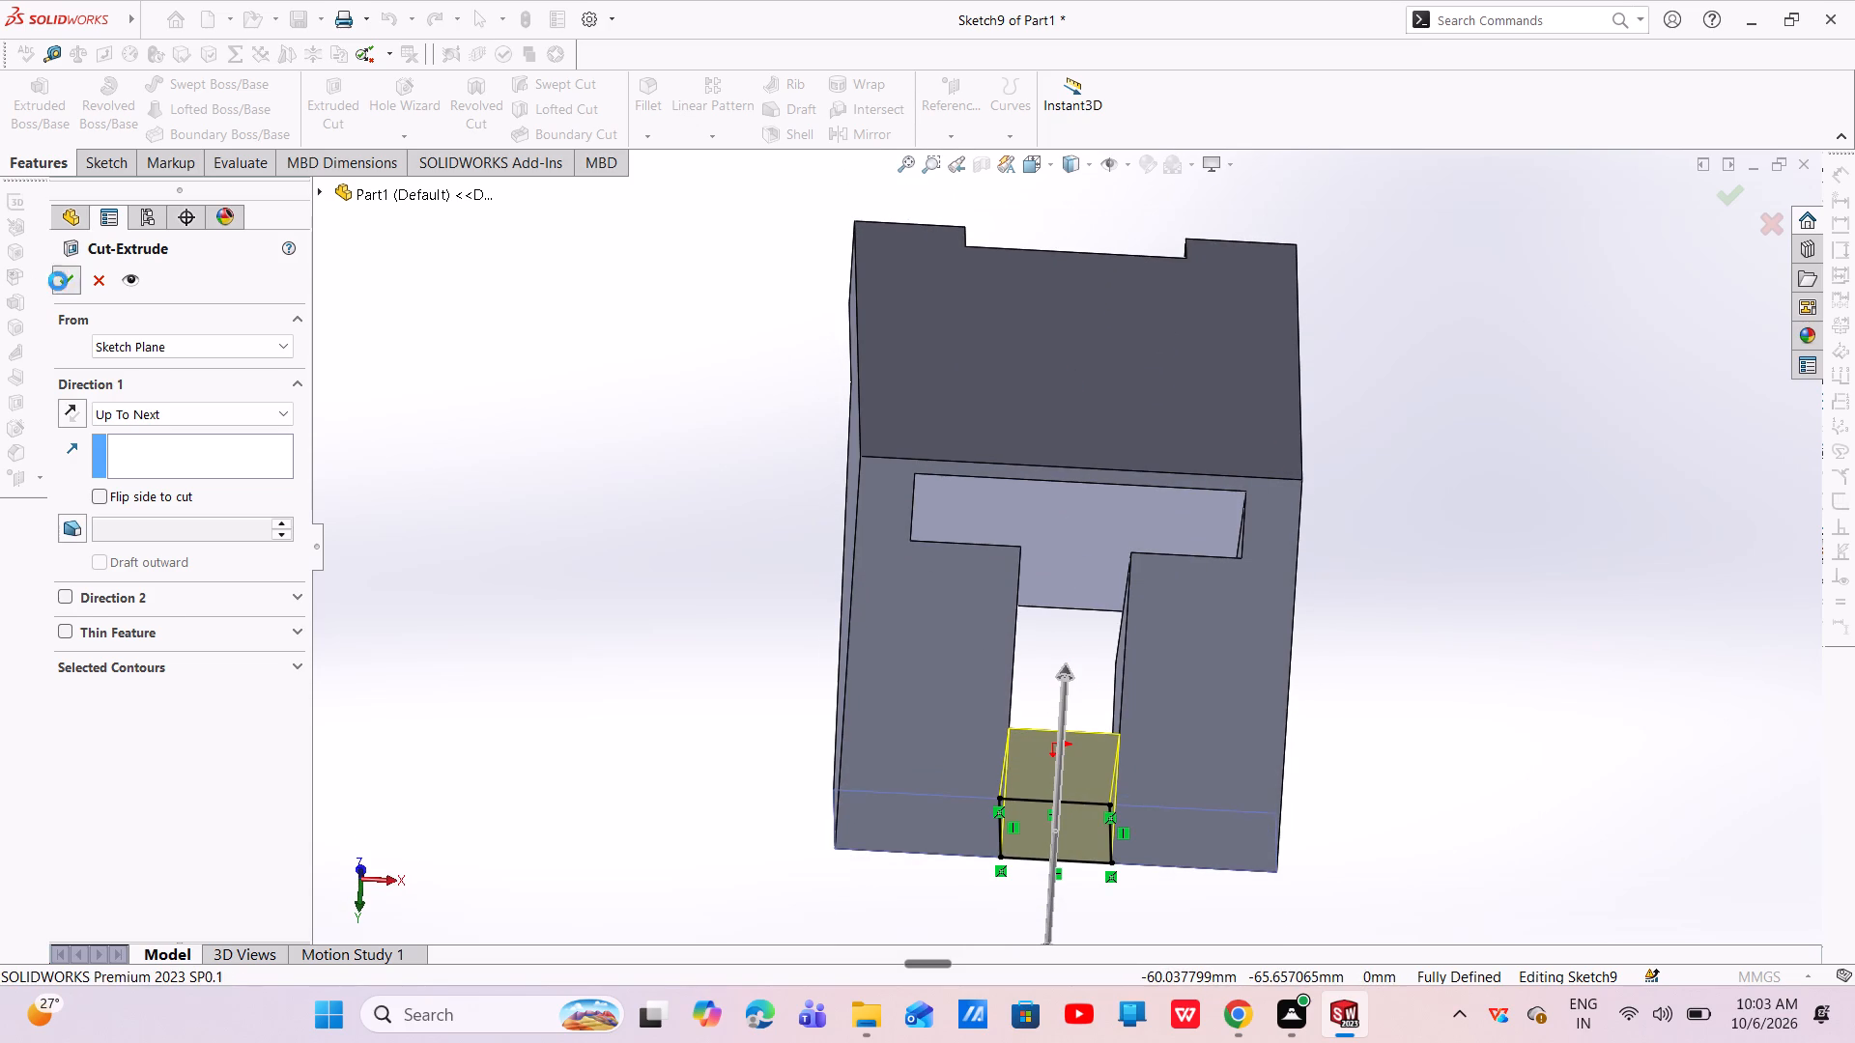
Examine the opened T-slot channel and the overall part shape from isometric and other angles.
{"action": "middle_click_drag", "start_coordinate": [764, 698], "coordinate": [730, 567]}
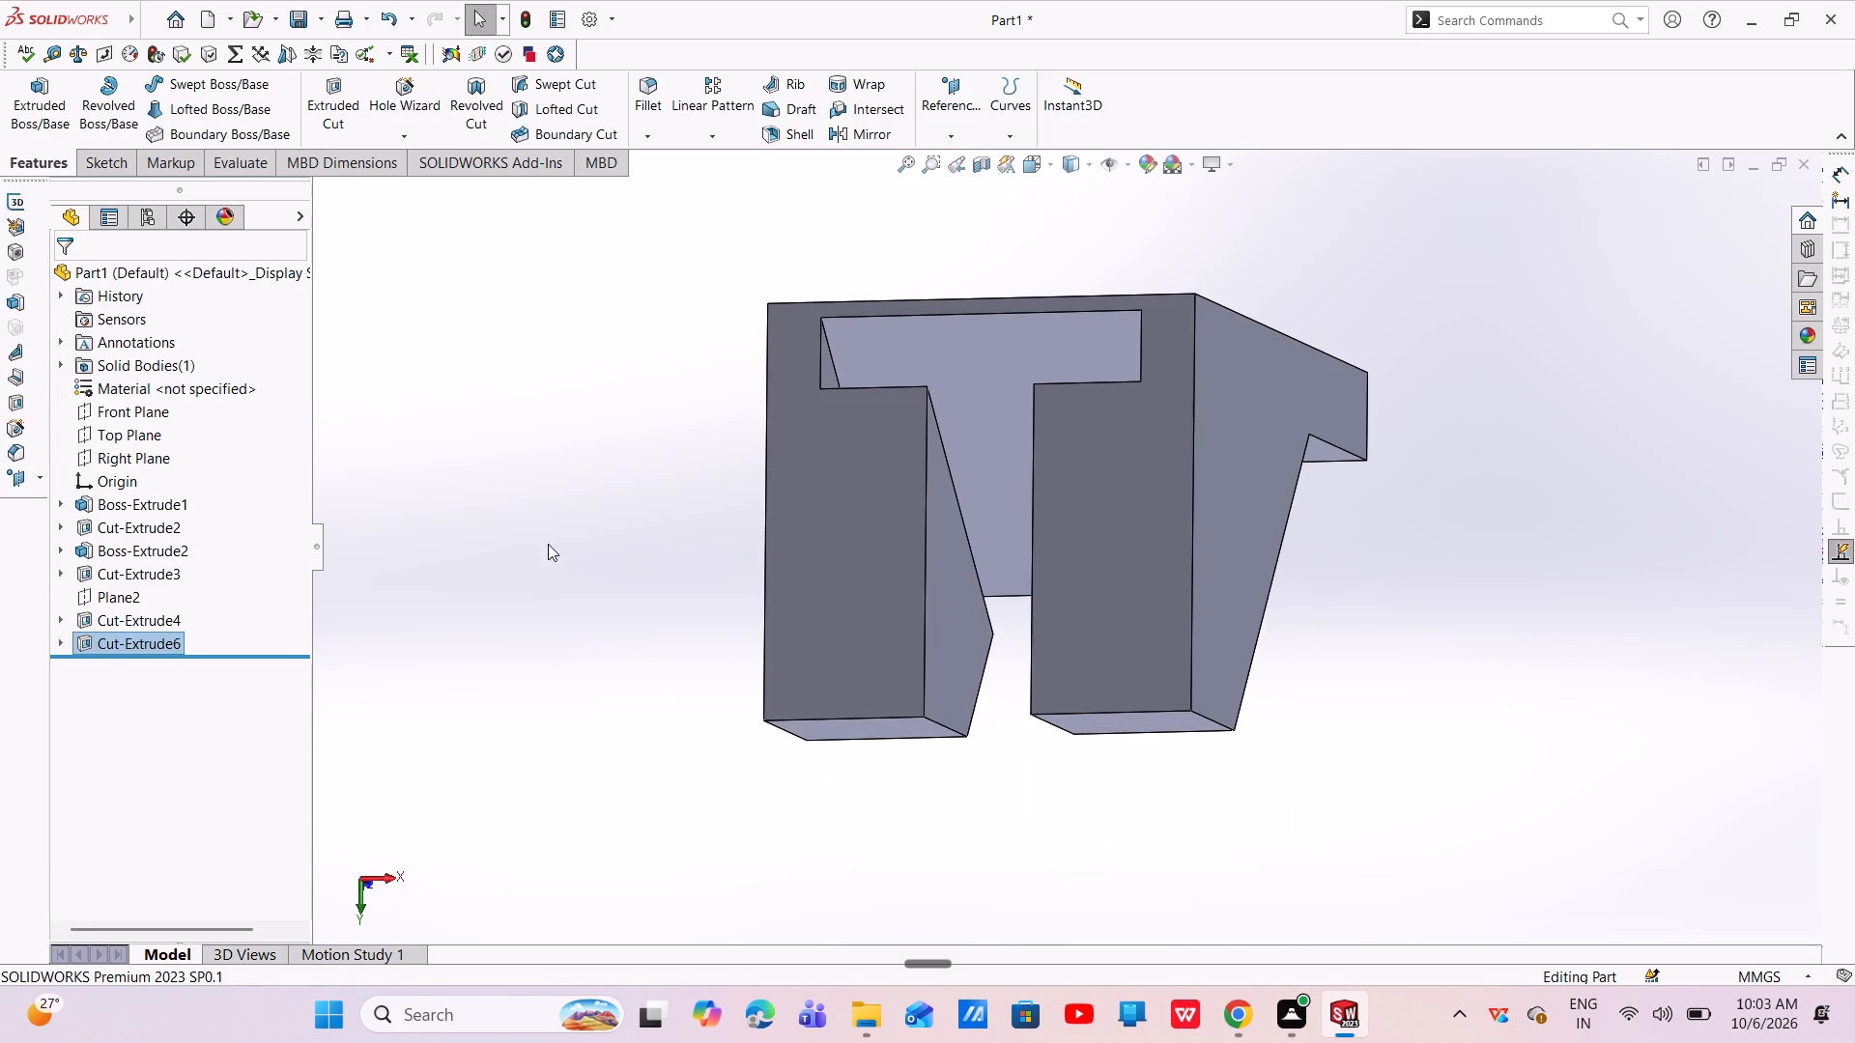
{"action": "left_click", "coordinate": [1055, 166]}
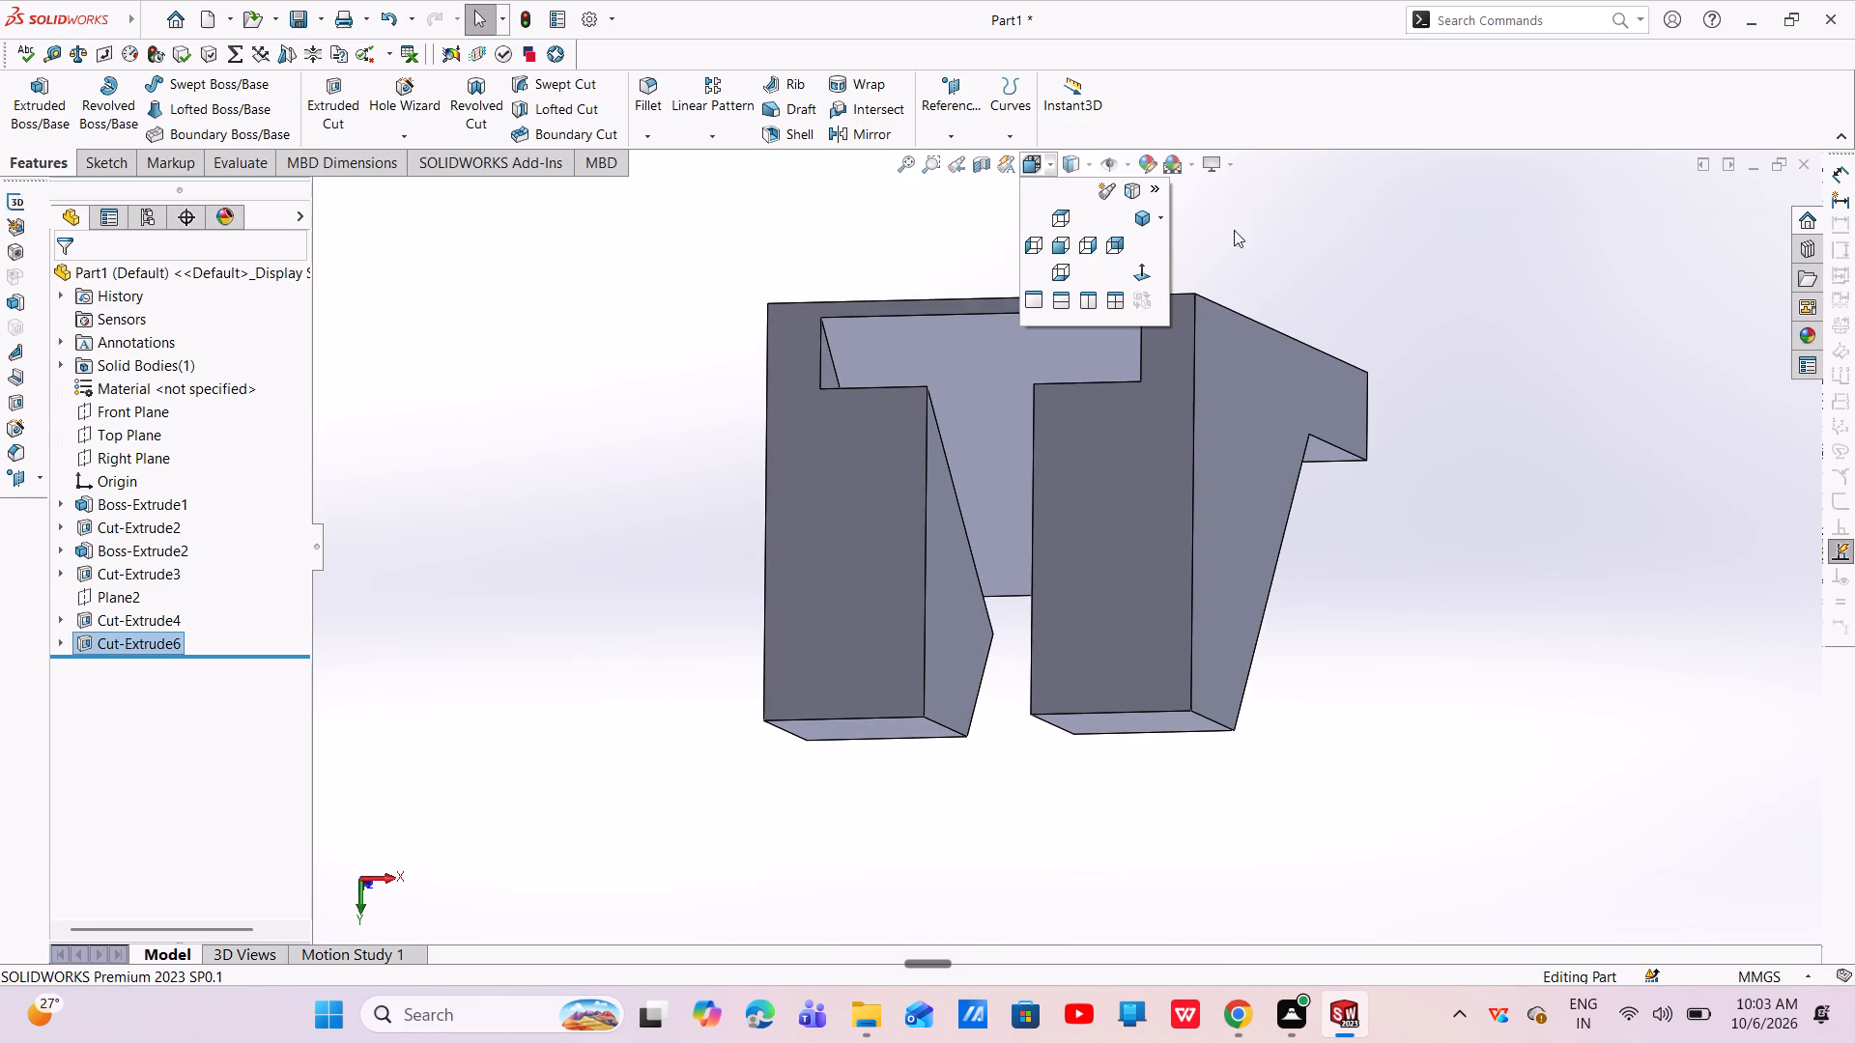
{"action": "left_click", "coordinate": [1141, 217]}
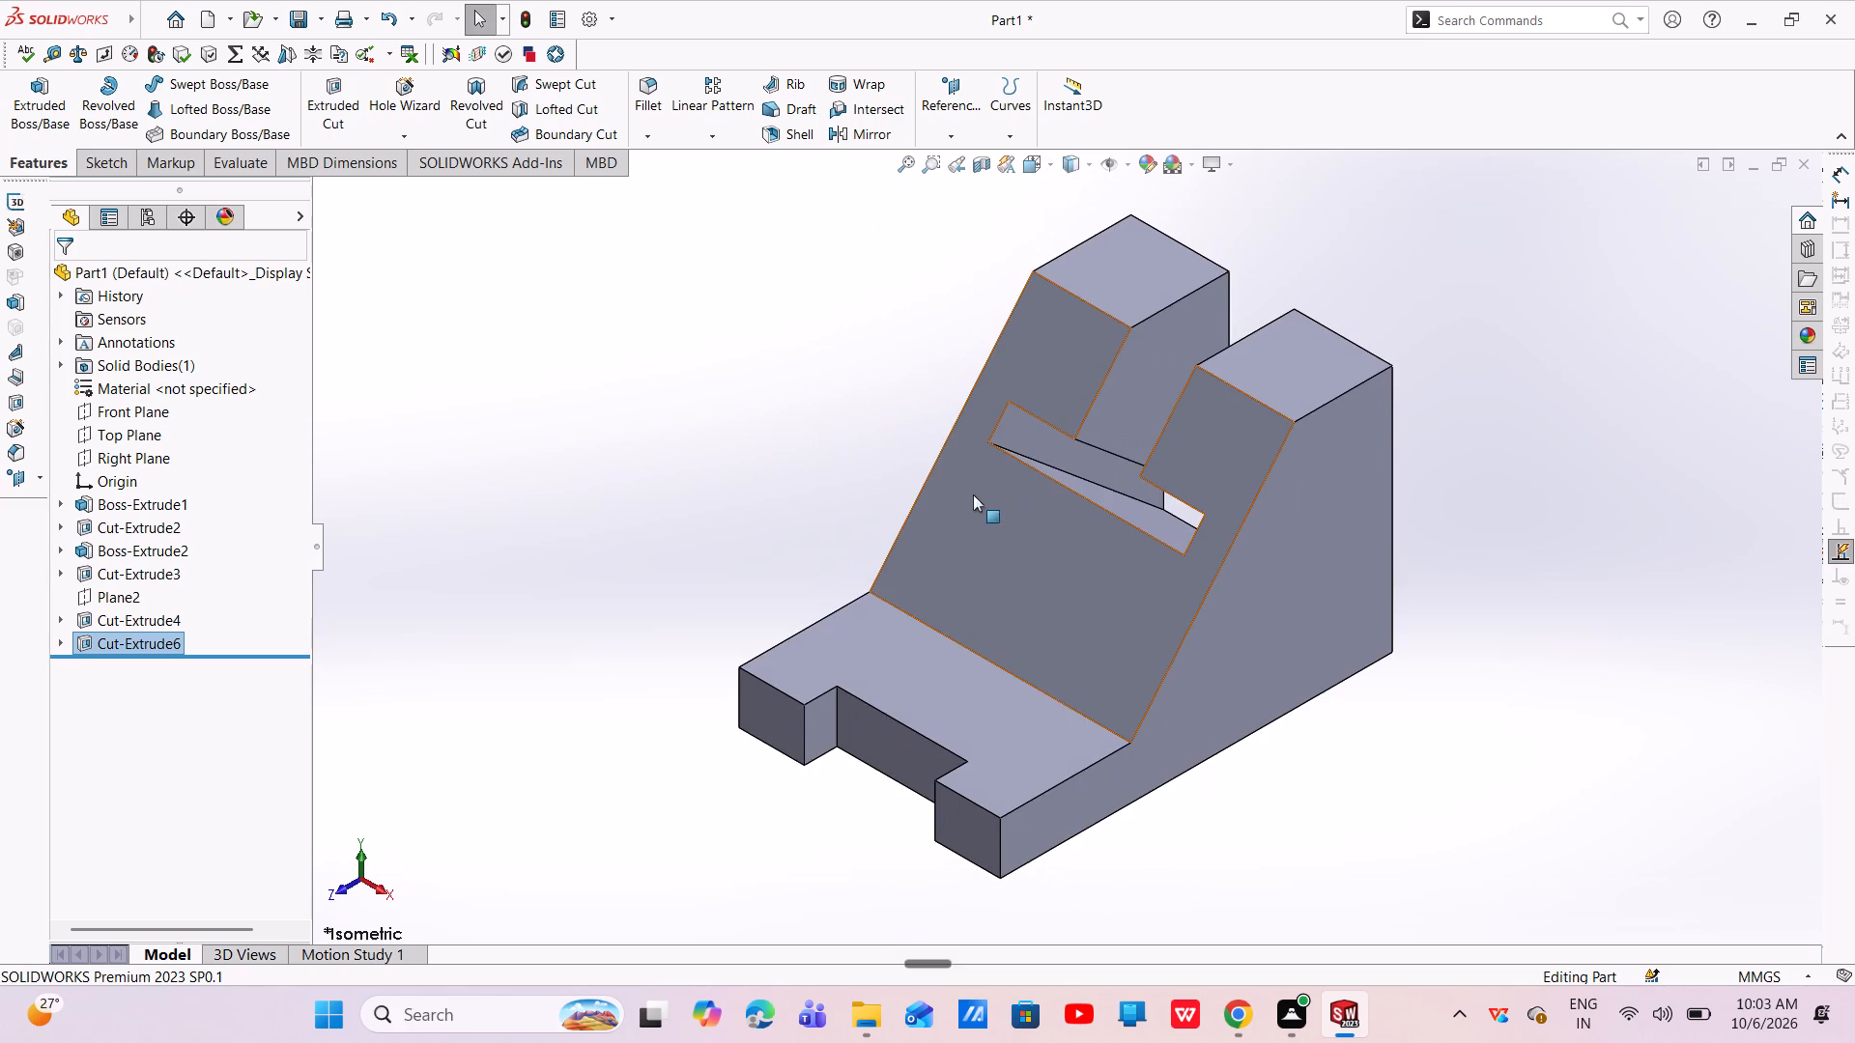
{"action": "key", "text": "Escape"}
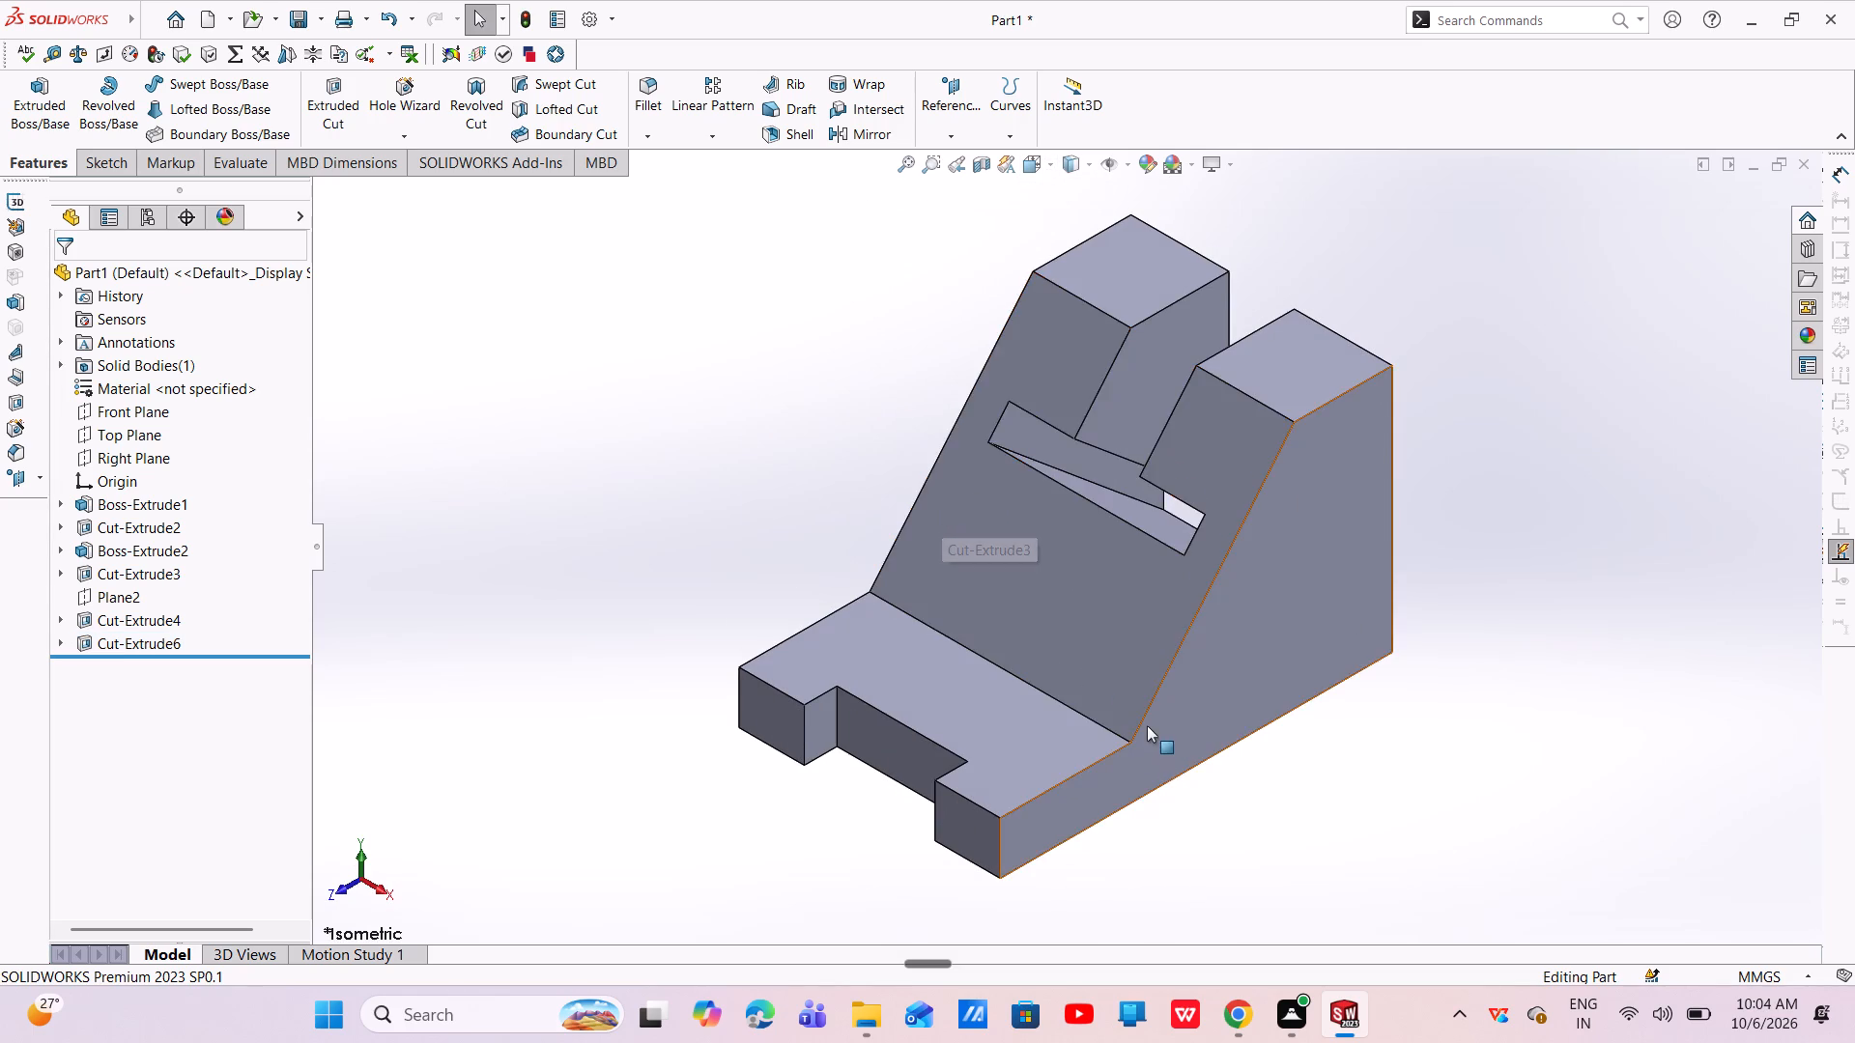
{"action": "scroll", "coordinate": [1147, 725], "scroll_direction": "up", "scroll_amount": 3}
{"action": "middle_click_drag", "start_coordinate": [1130, 709], "coordinate": [1139, 806]}
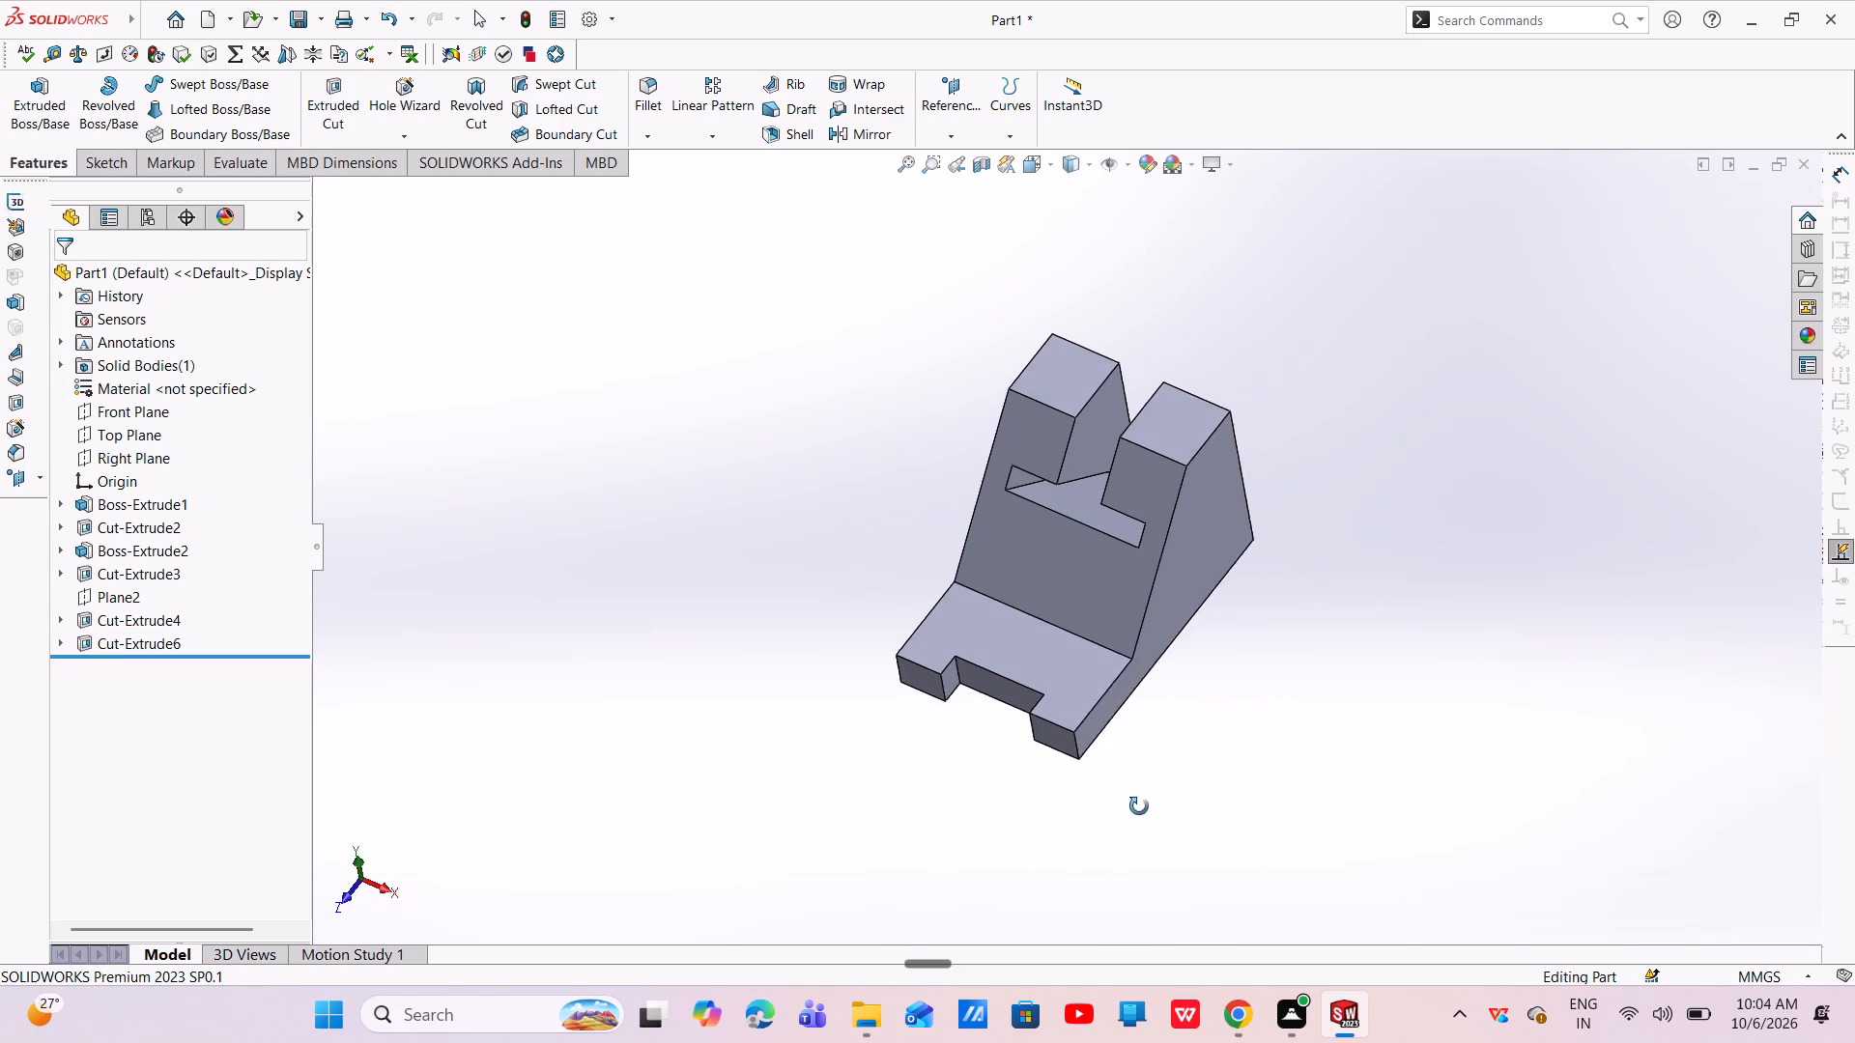
{"action": "middle_click_drag", "start_coordinate": [1139, 806], "coordinate": [1136, 807]}
{"action": "scroll", "coordinate": [1136, 807], "scroll_direction": "down", "scroll_amount": 1}
{"action": "scroll", "coordinate": [1238, 642], "scroll_direction": "up", "scroll_amount": 2}
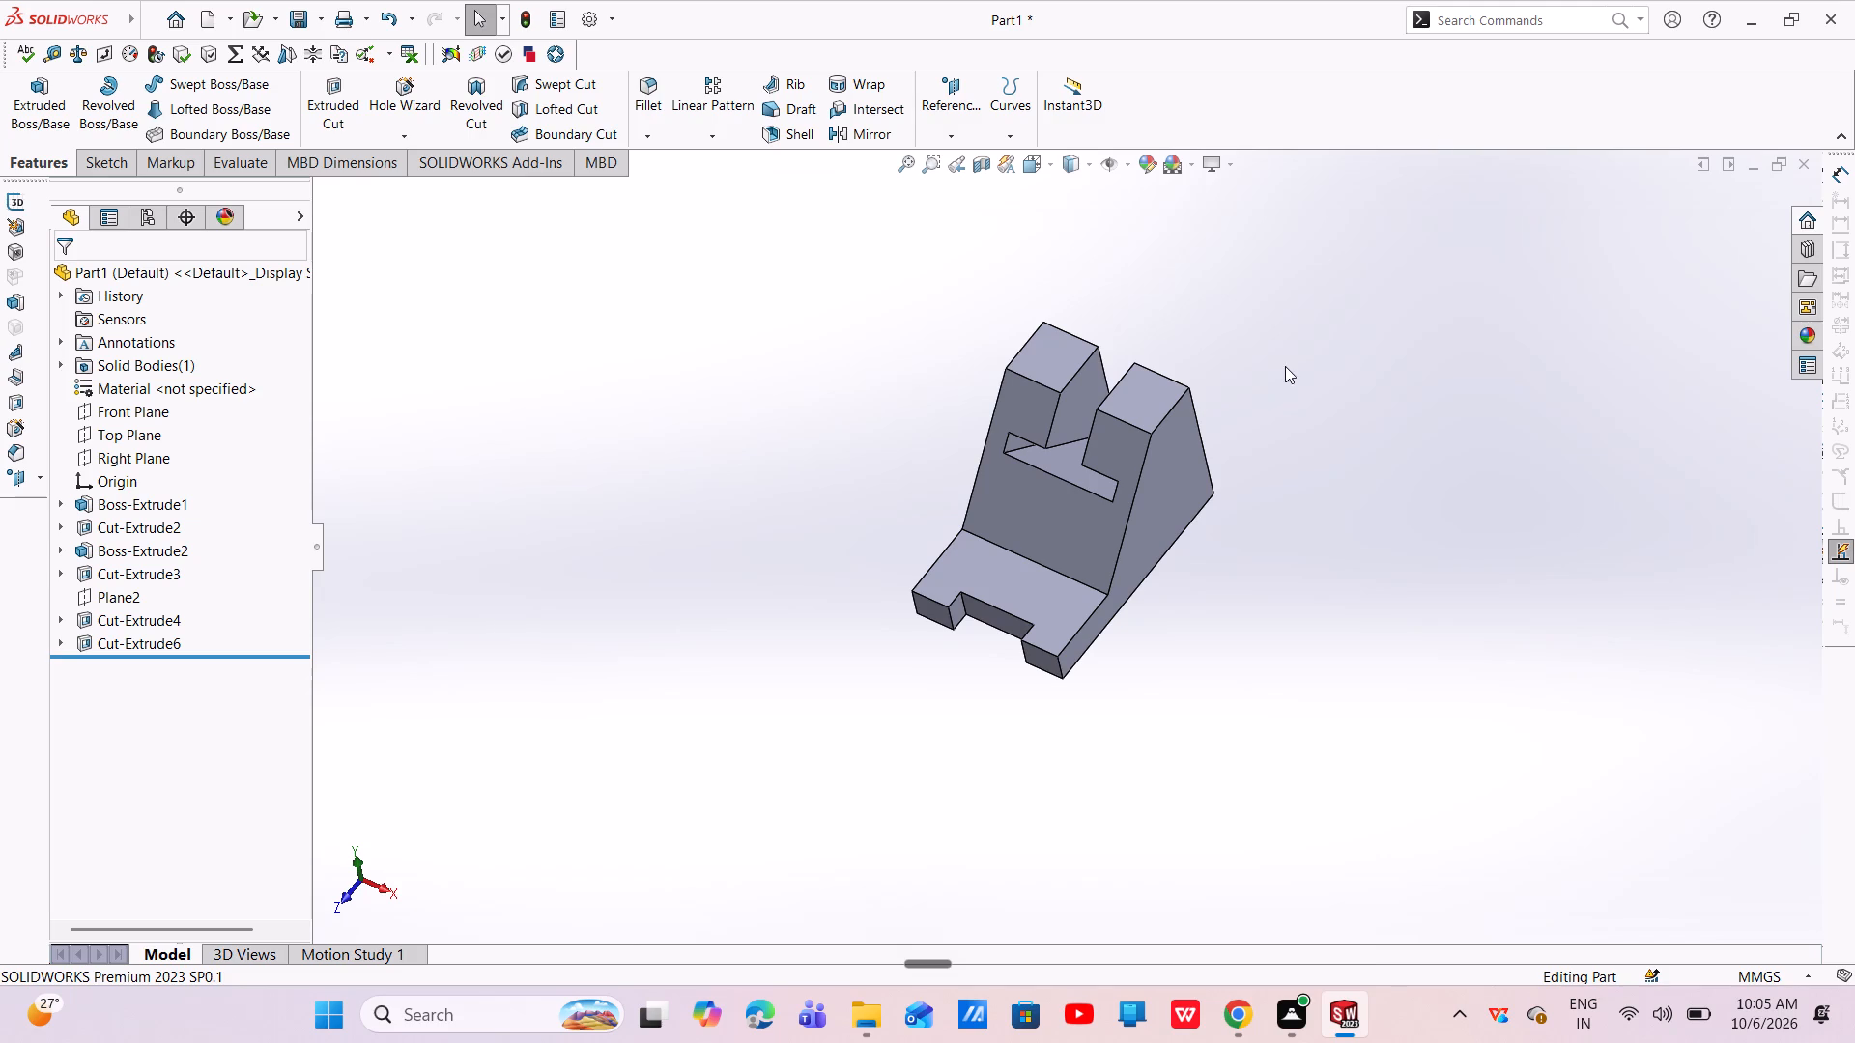
{"action": "middle_click_drag", "start_coordinate": [1285, 493], "coordinate": [1197, 340]}
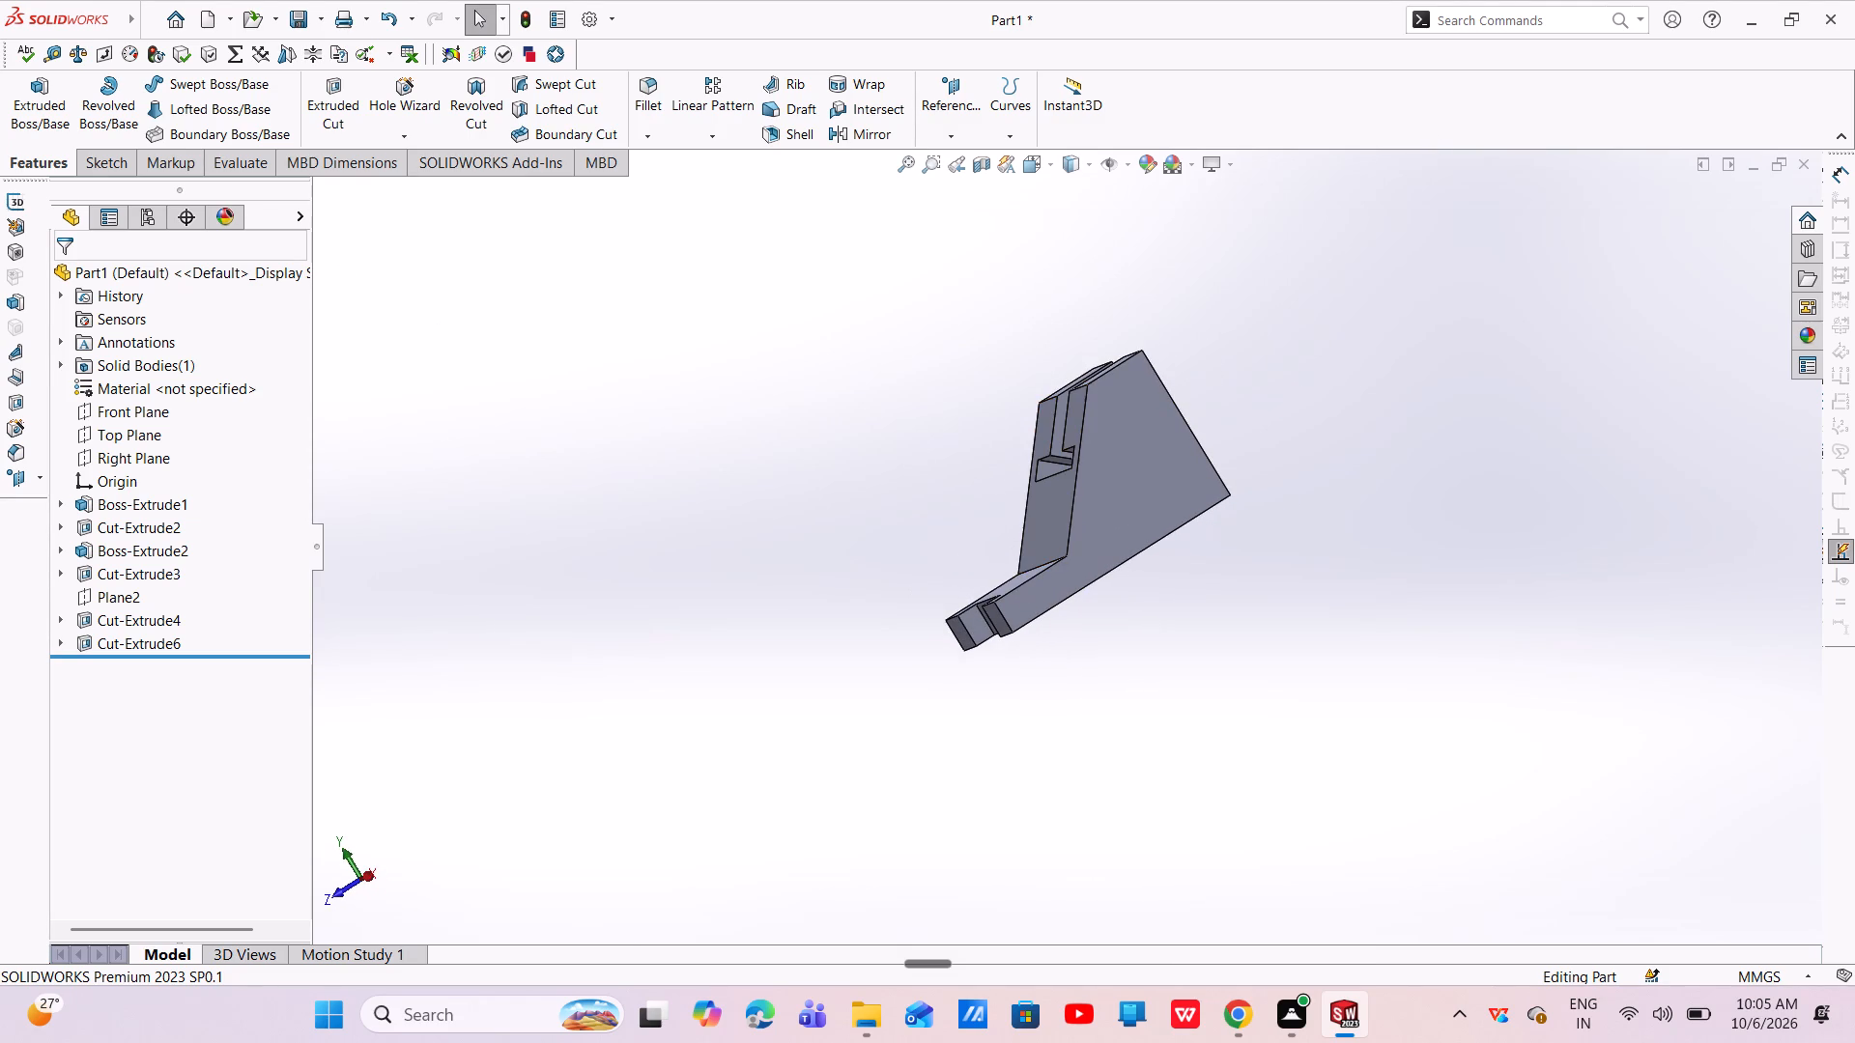
Check the length of the outer side edge of the block's top face.
{"action": "left_click", "coordinate": [109, 166]}
{"action": "left_click", "coordinate": [79, 101]}
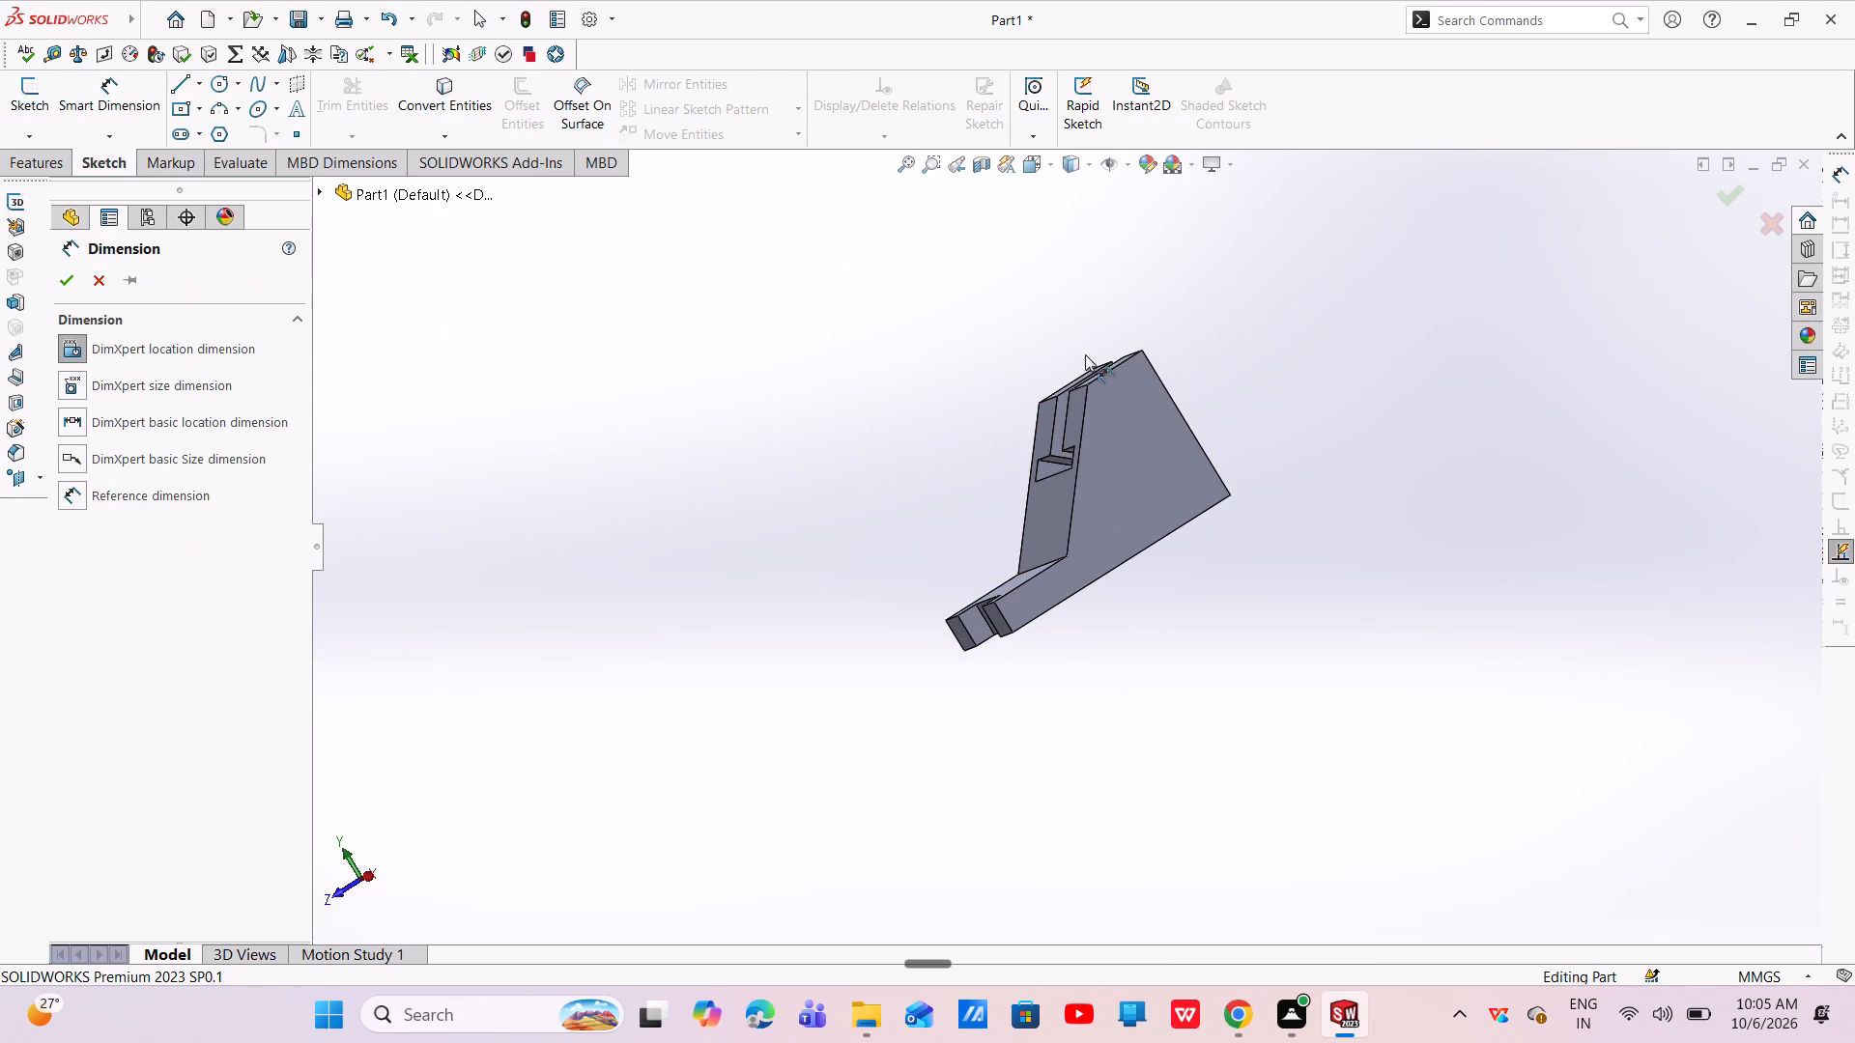
{"action": "left_click", "coordinate": [1109, 372]}
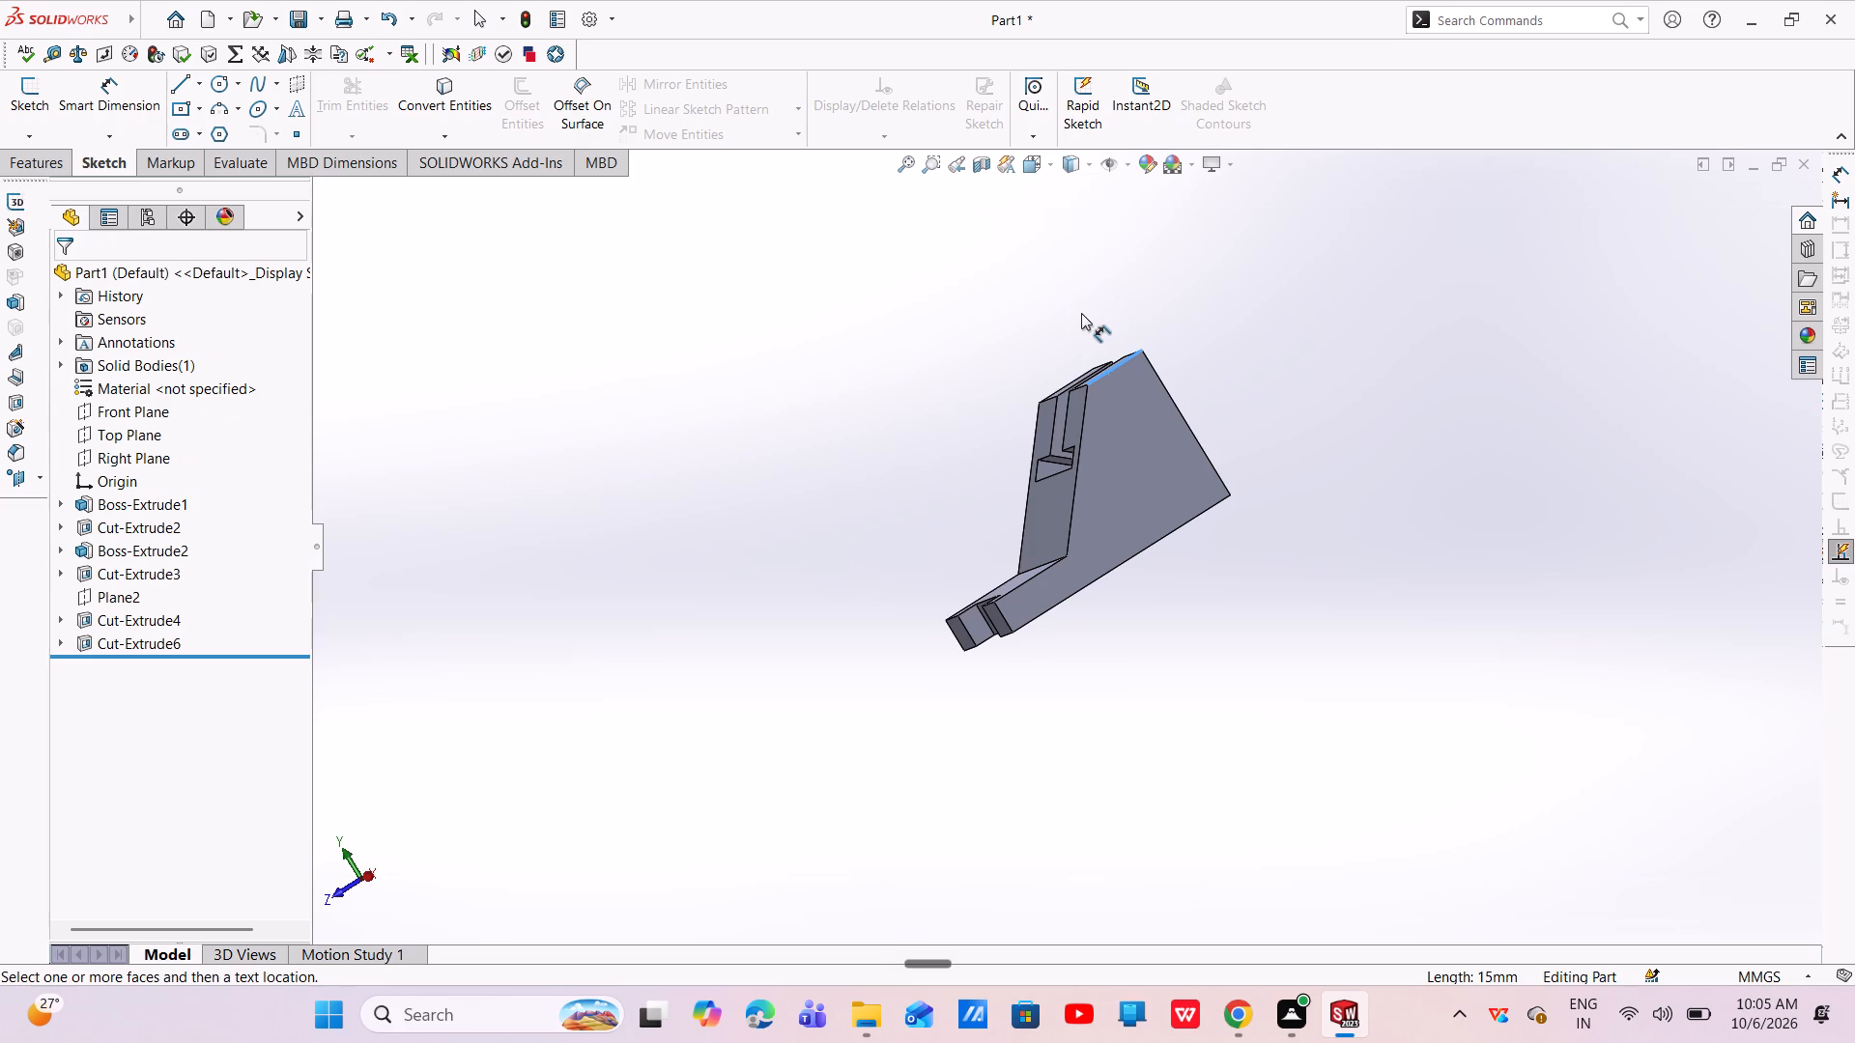
{"action": "key", "text": "Escape"}
{"action": "key", "text": "Escape"}
{"action": "middle_click_drag", "start_coordinate": [1202, 498], "coordinate": [1444, 557]}
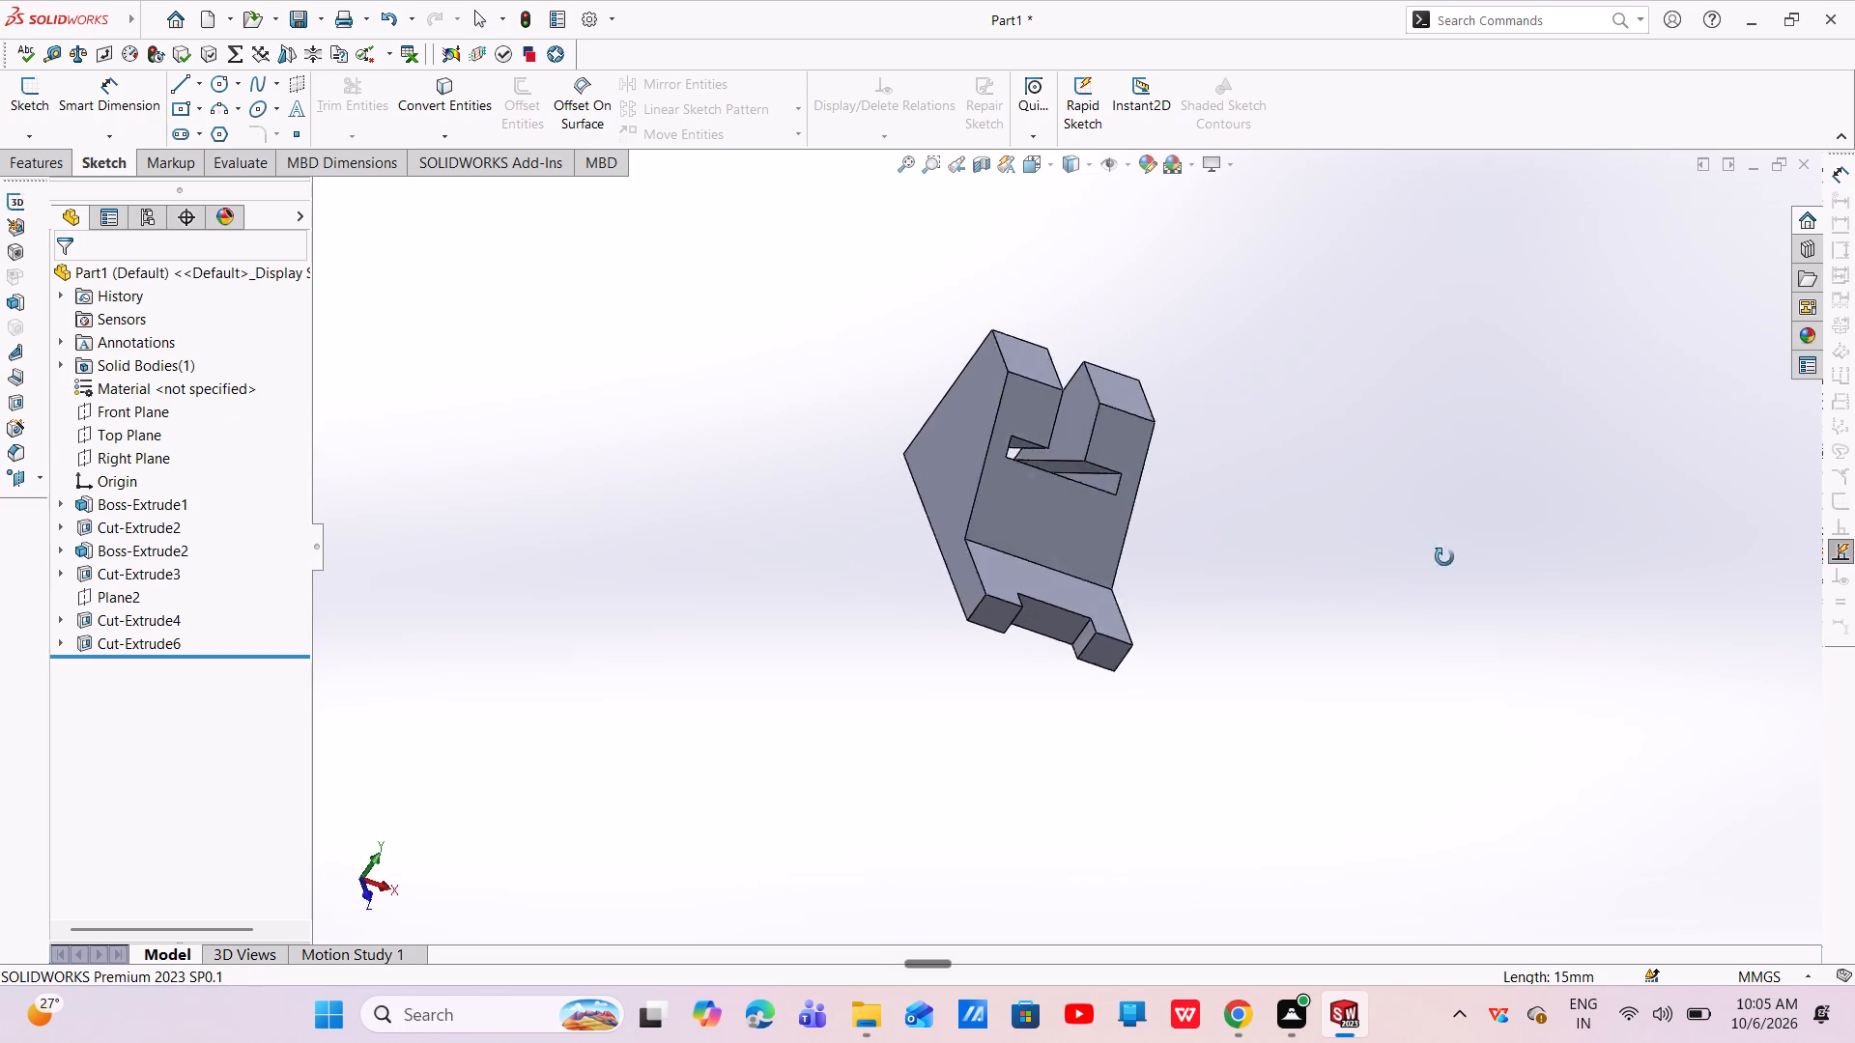
Examine the T-slot channel, sloped face, underside and base notch from all around the part, finishing in the isometric view.
{"action": "middle_click_drag", "start_coordinate": [1444, 557], "coordinate": [1066, 699]}
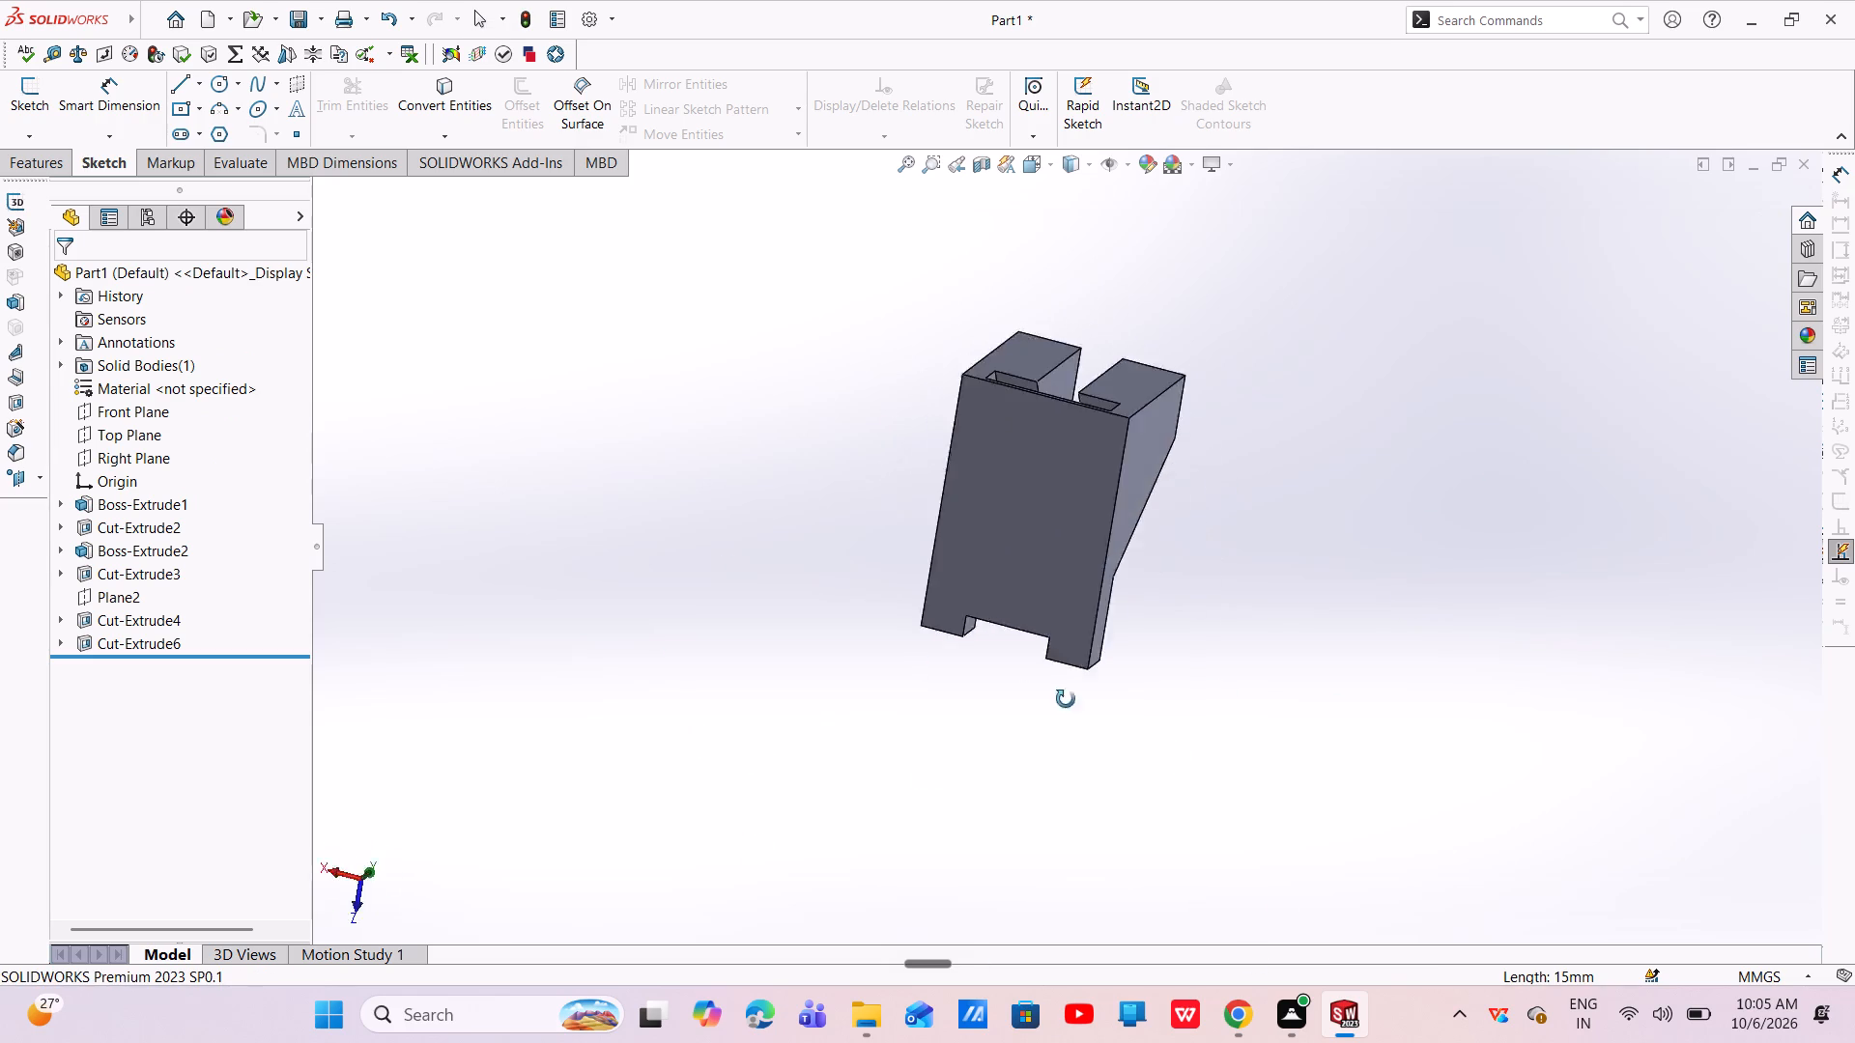
{"action": "middle_click_drag", "start_coordinate": [1066, 699], "coordinate": [903, 849]}
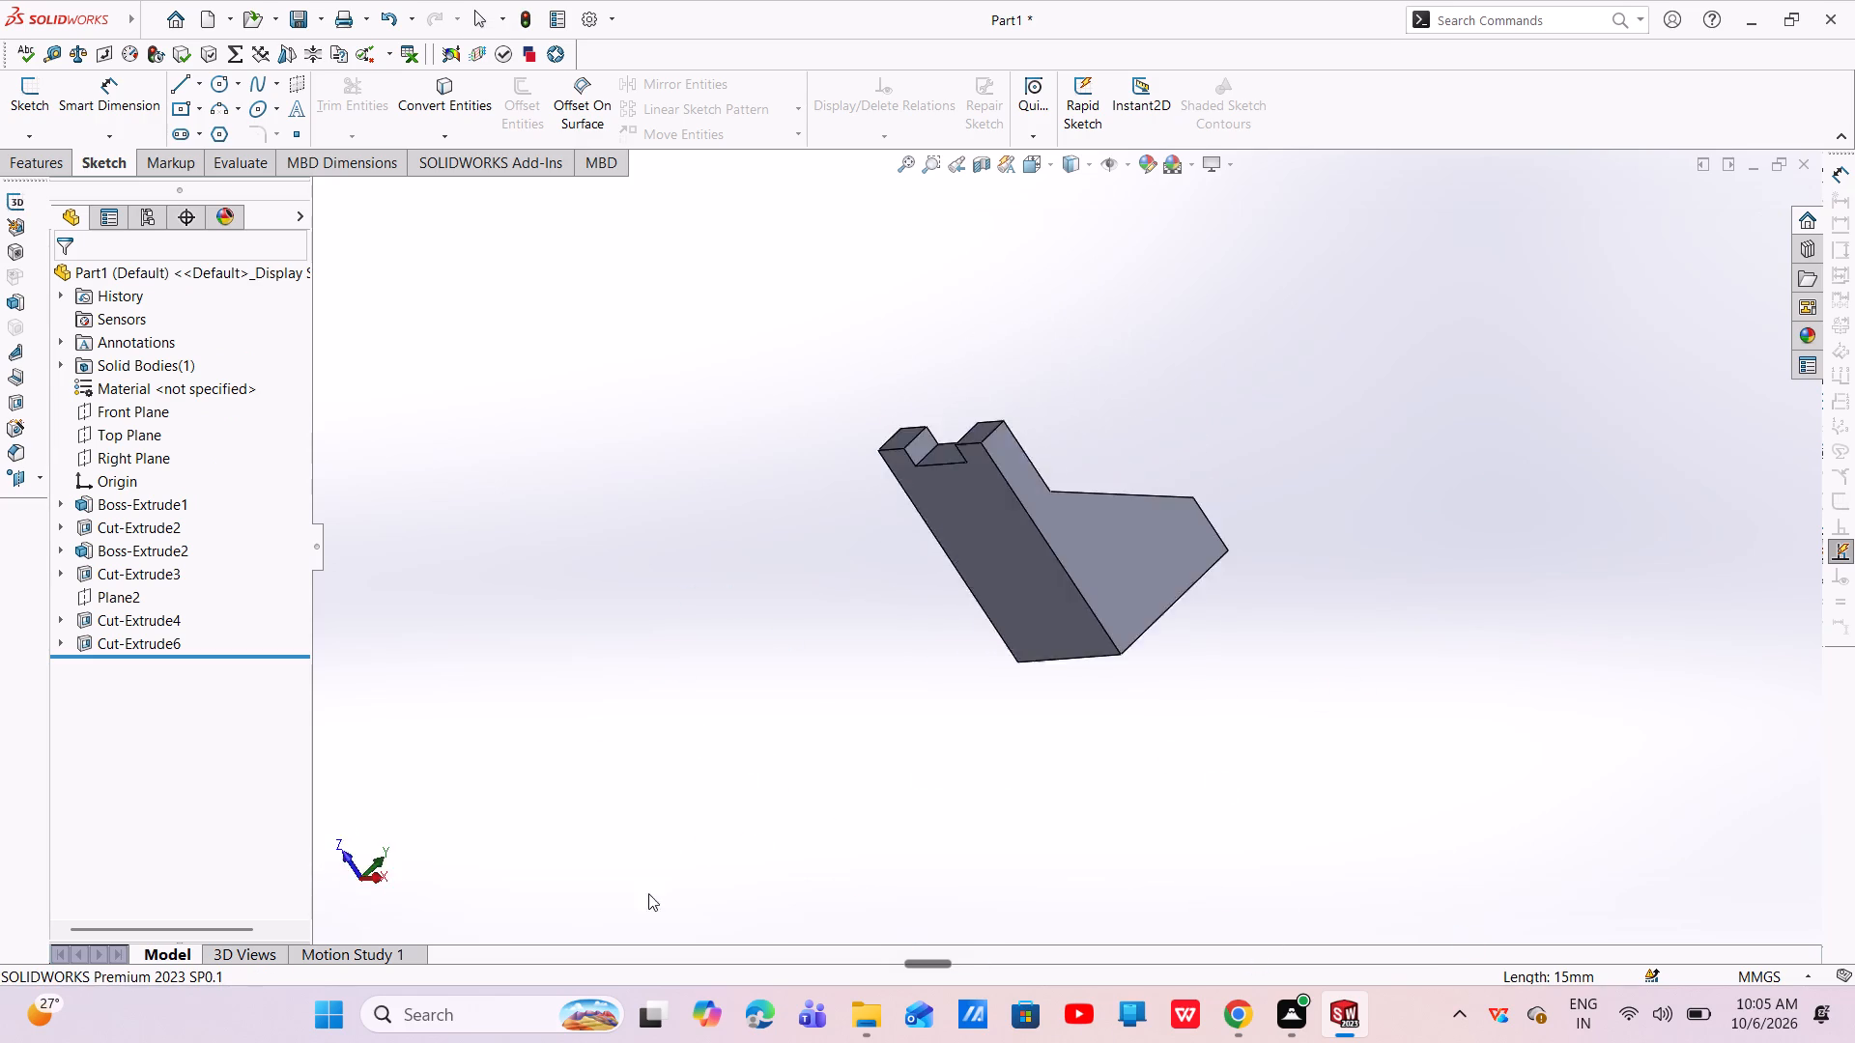
{"action": "middle_click_drag", "start_coordinate": [571, 816], "coordinate": [1170, 660]}
{"action": "middle_click_drag", "start_coordinate": [1099, 608], "coordinate": [1032, 492]}
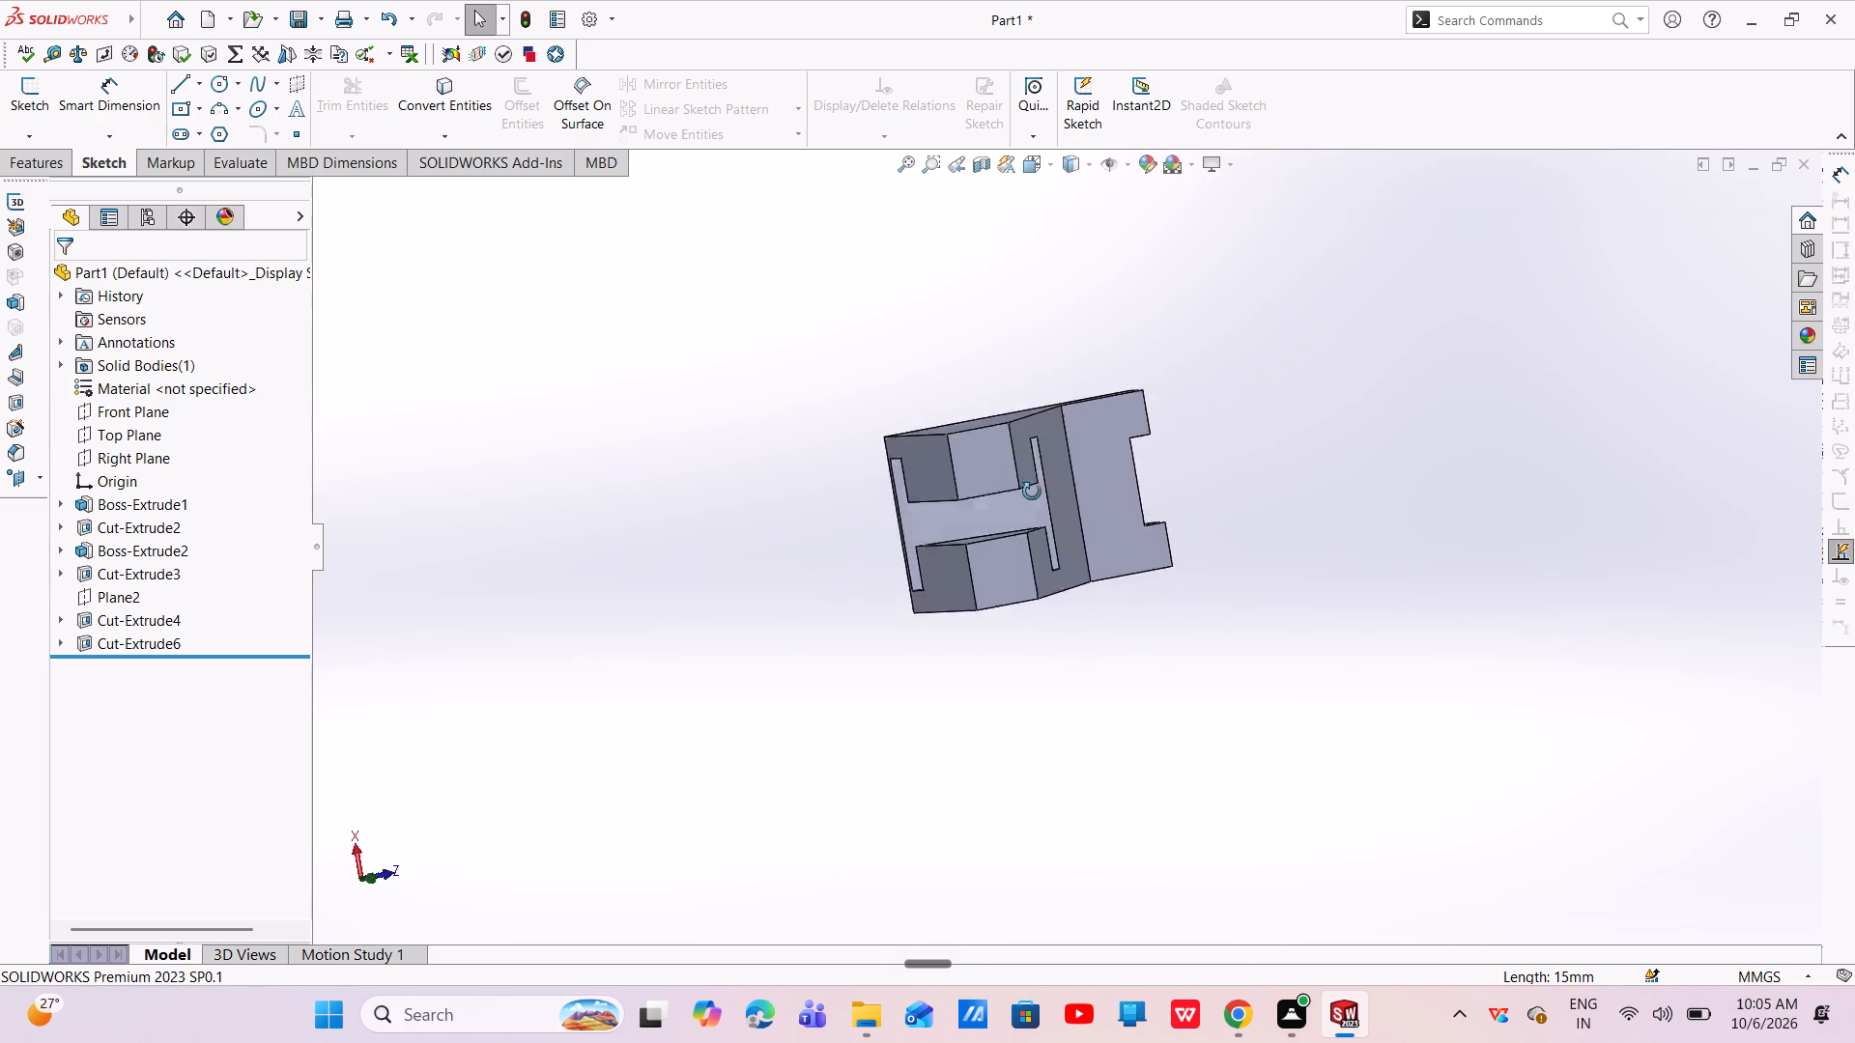
{"action": "middle_click_drag", "start_coordinate": [1032, 492], "coordinate": [938, 375]}
{"action": "middle_click_drag", "start_coordinate": [1045, 601], "coordinate": [1246, 354]}
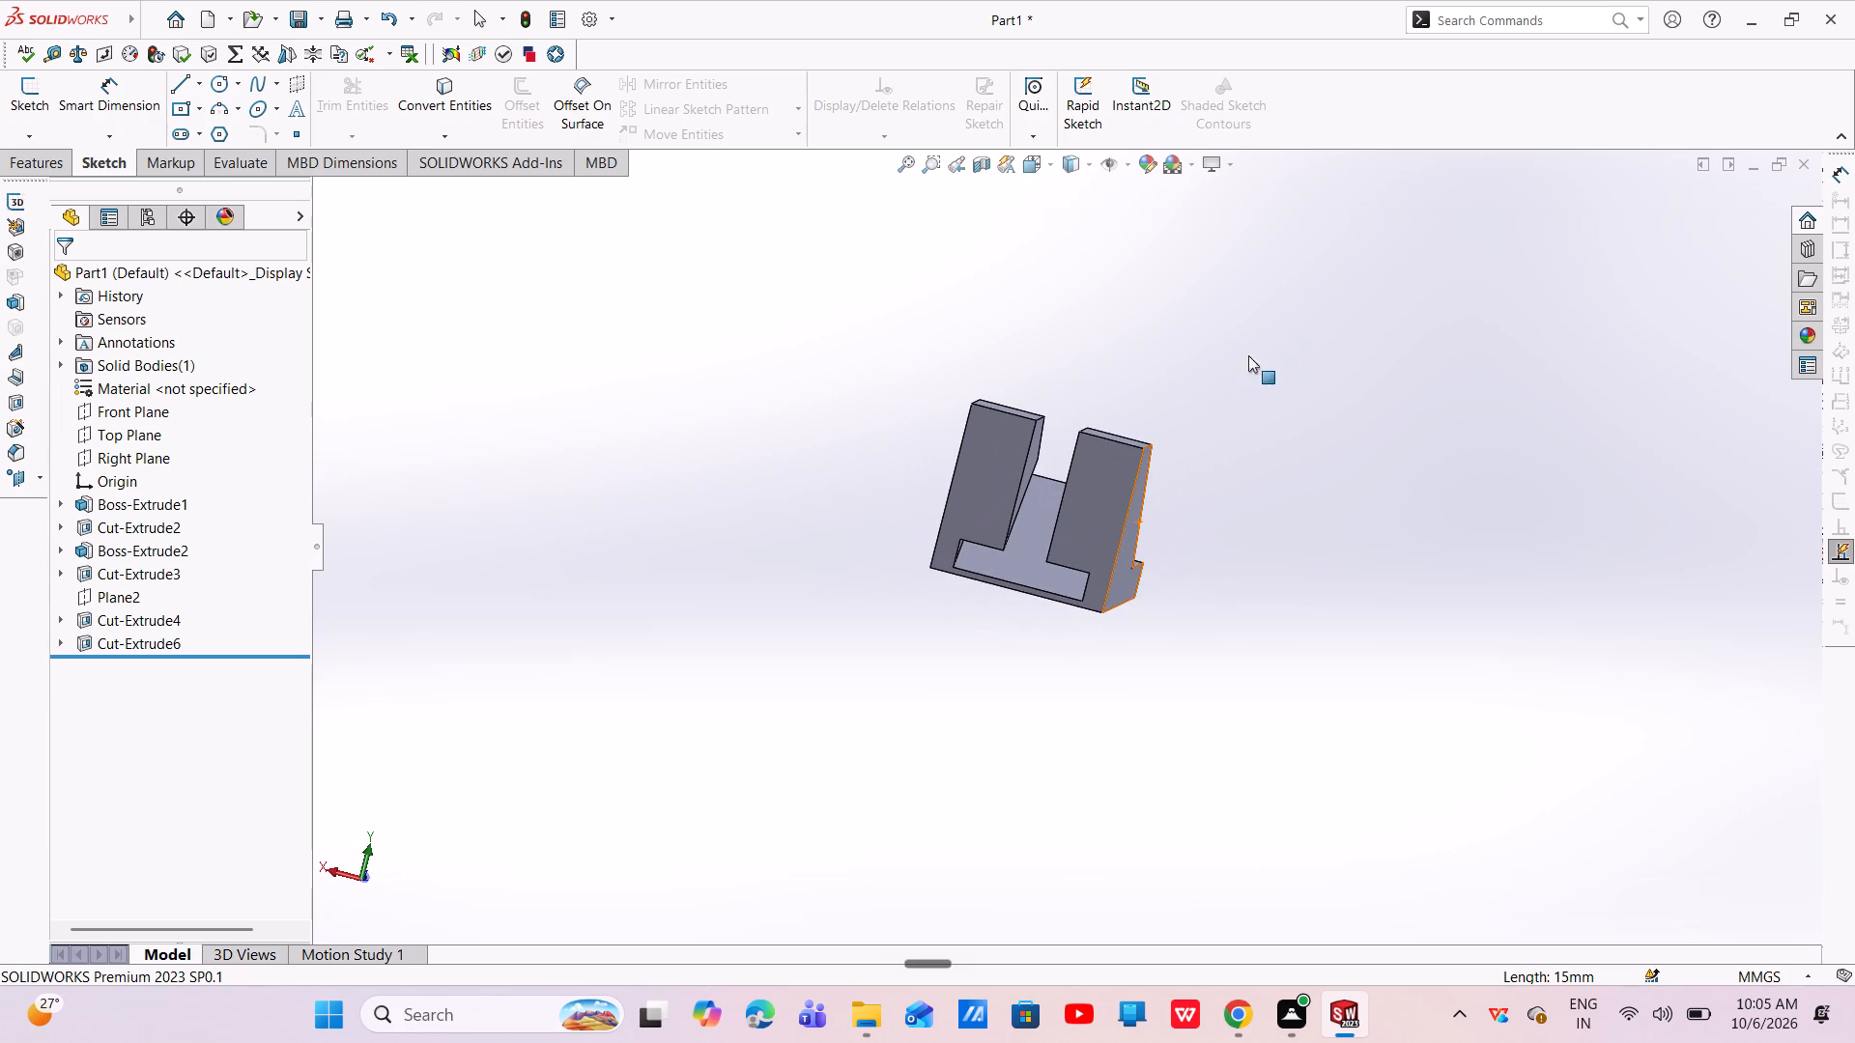
{"action": "scroll", "coordinate": [1183, 594], "scroll_direction": "up", "scroll_amount": 1}
{"action": "middle_click_drag", "start_coordinate": [1182, 594], "coordinate": [1213, 590]}
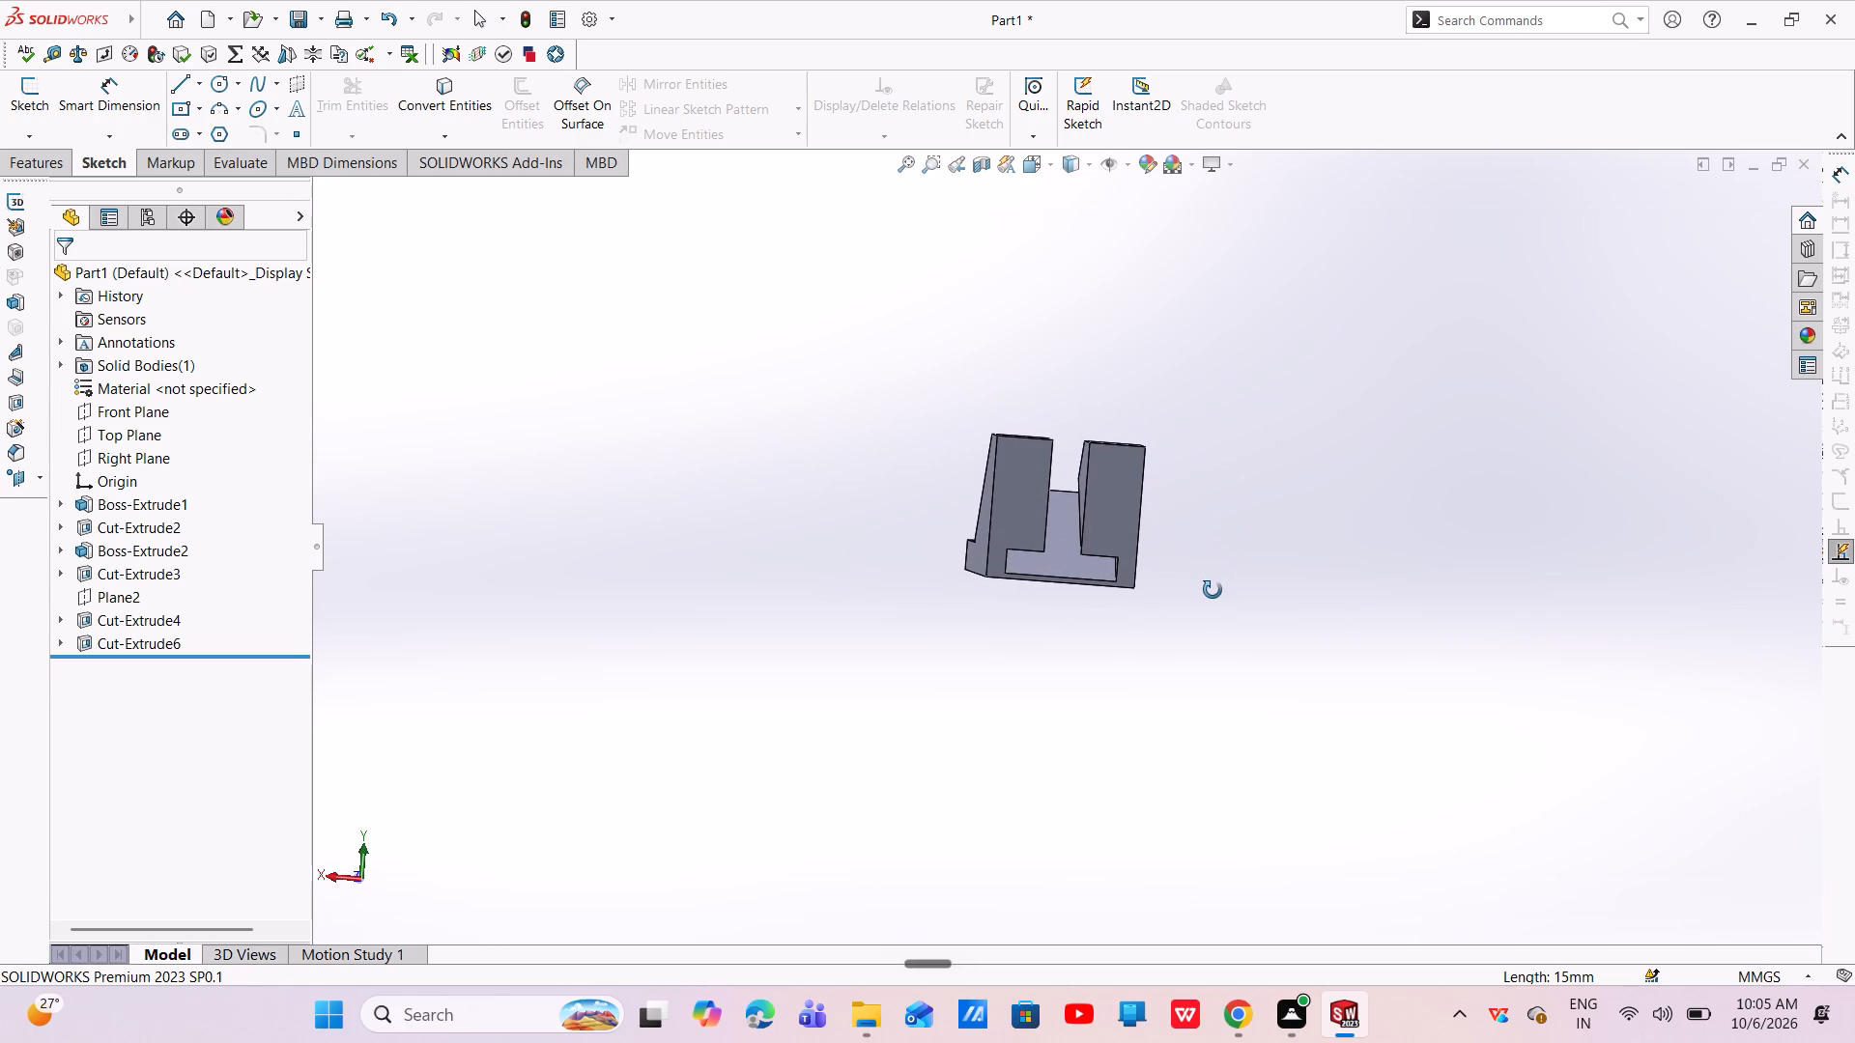
{"action": "middle_click_drag", "start_coordinate": [1213, 590], "coordinate": [1049, 613]}
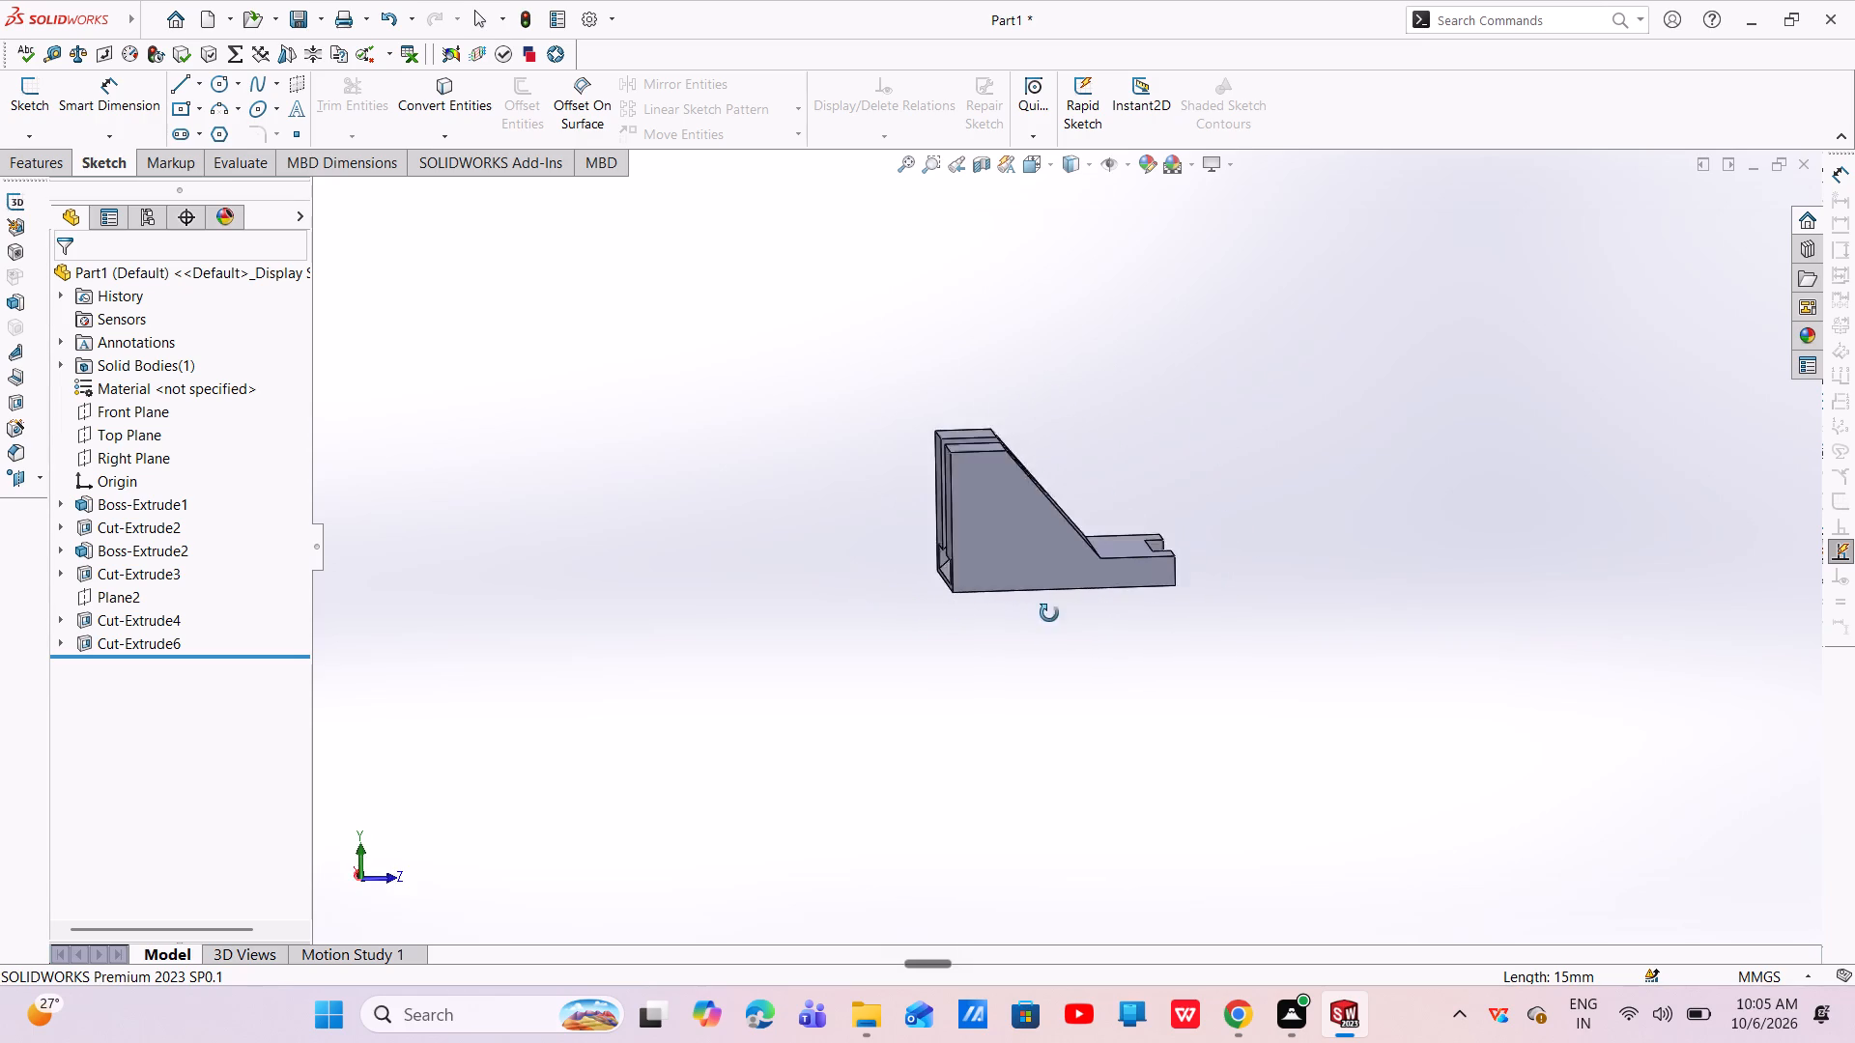
{"action": "middle_click_drag", "start_coordinate": [1049, 613], "coordinate": [1084, 615]}
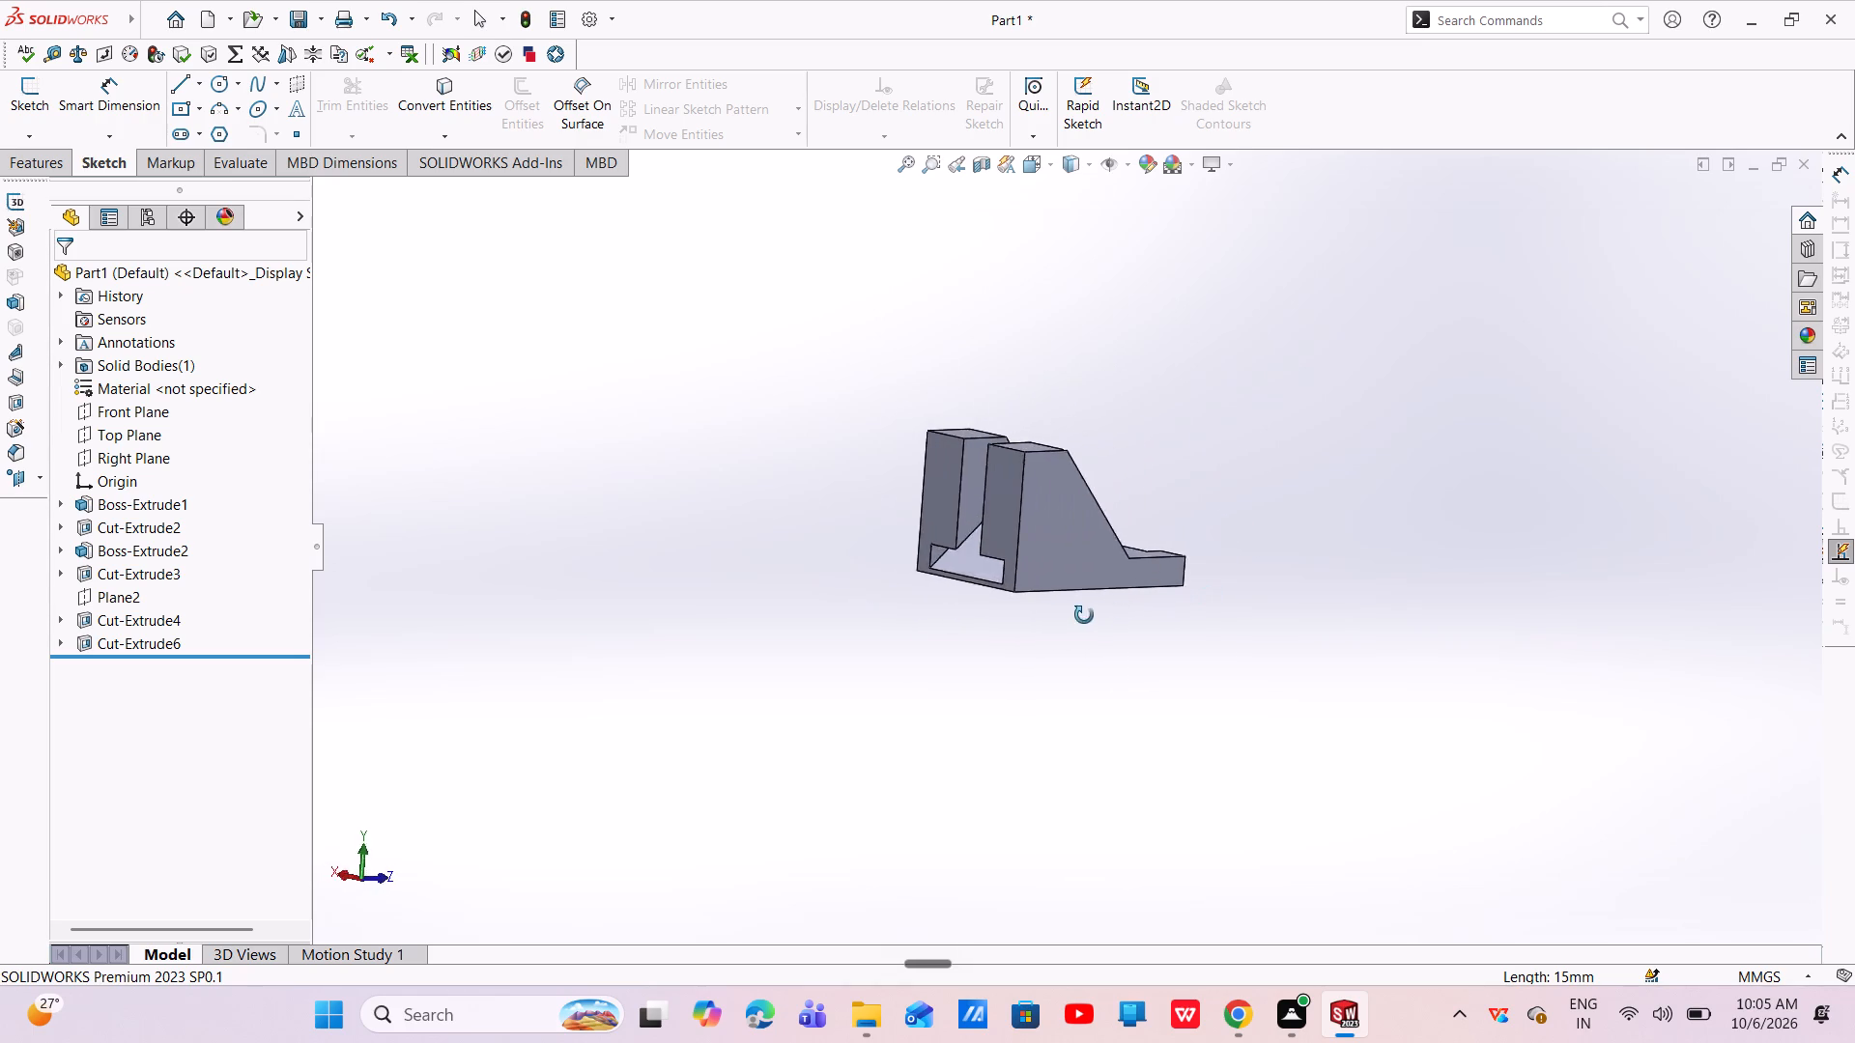
{"action": "middle_click_drag", "start_coordinate": [1084, 615], "coordinate": [1140, 631]}
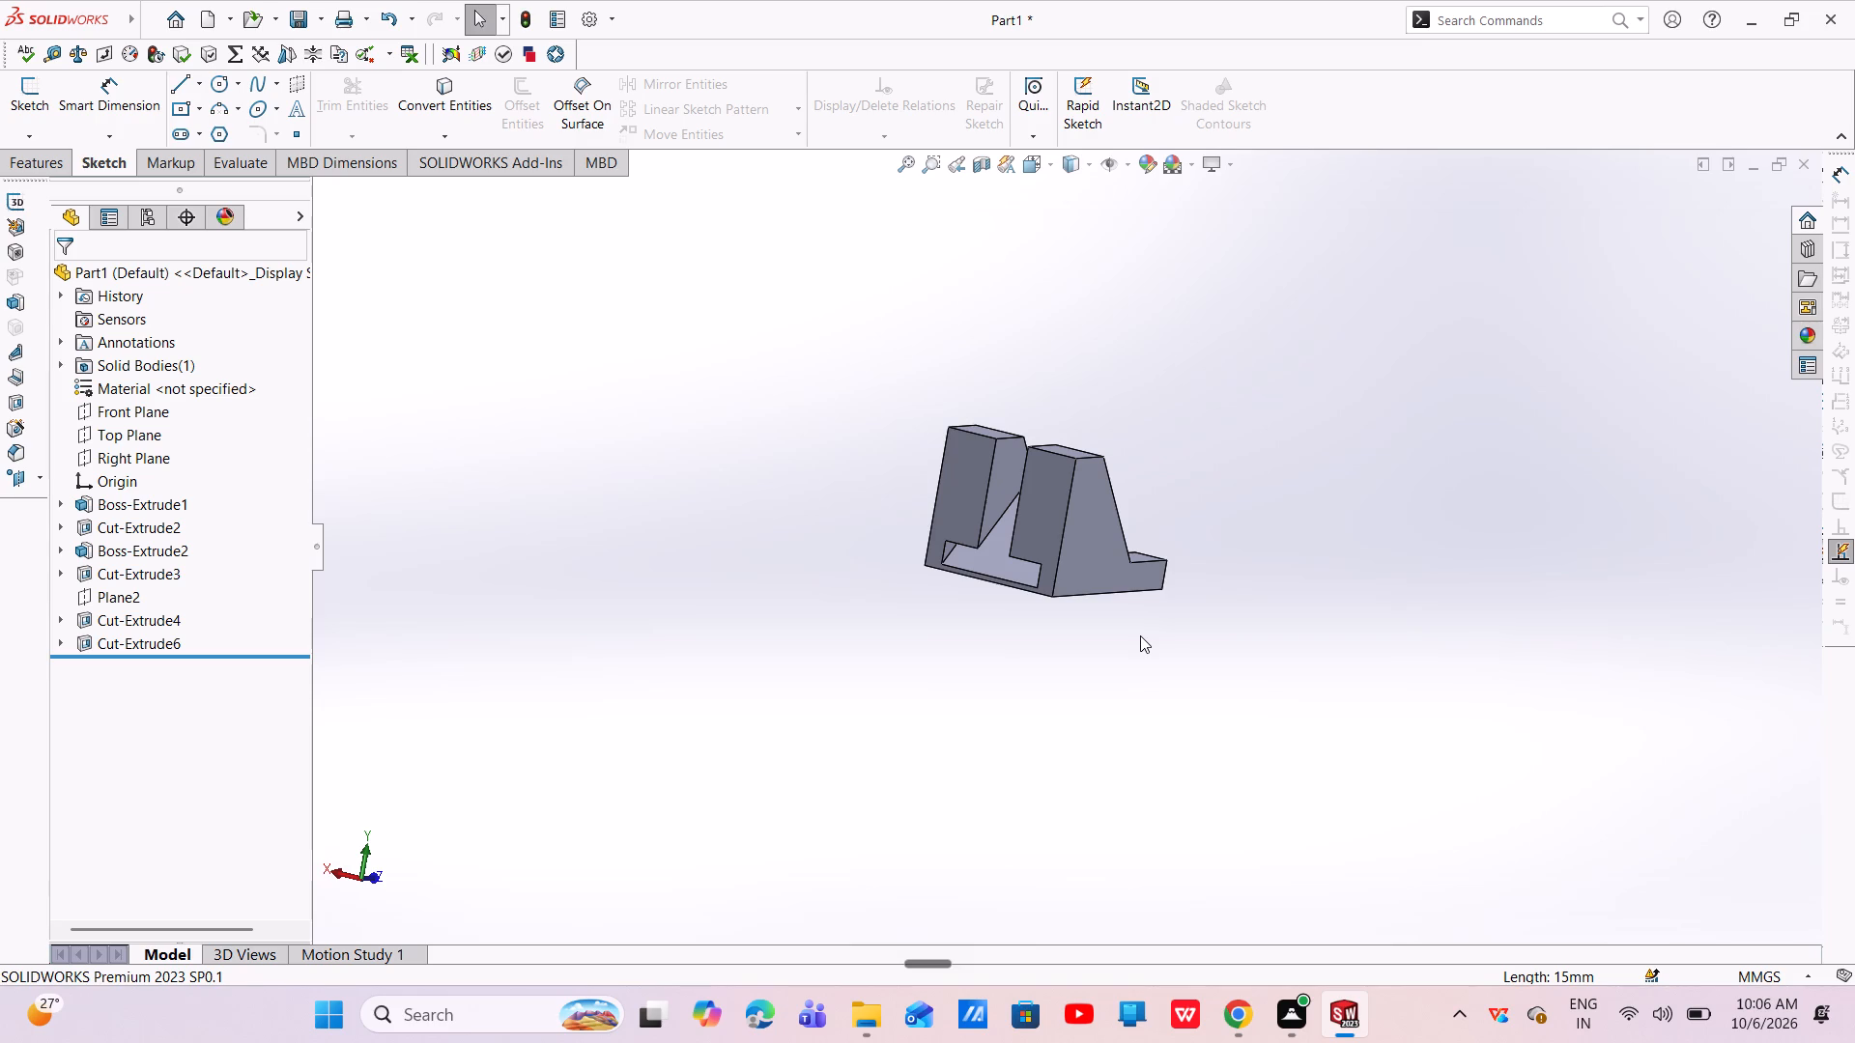
{"action": "middle_click_drag", "start_coordinate": [1184, 576], "coordinate": [1091, 587]}
{"action": "scroll", "coordinate": [1184, 576], "scroll_direction": "up", "scroll_amount": 1}
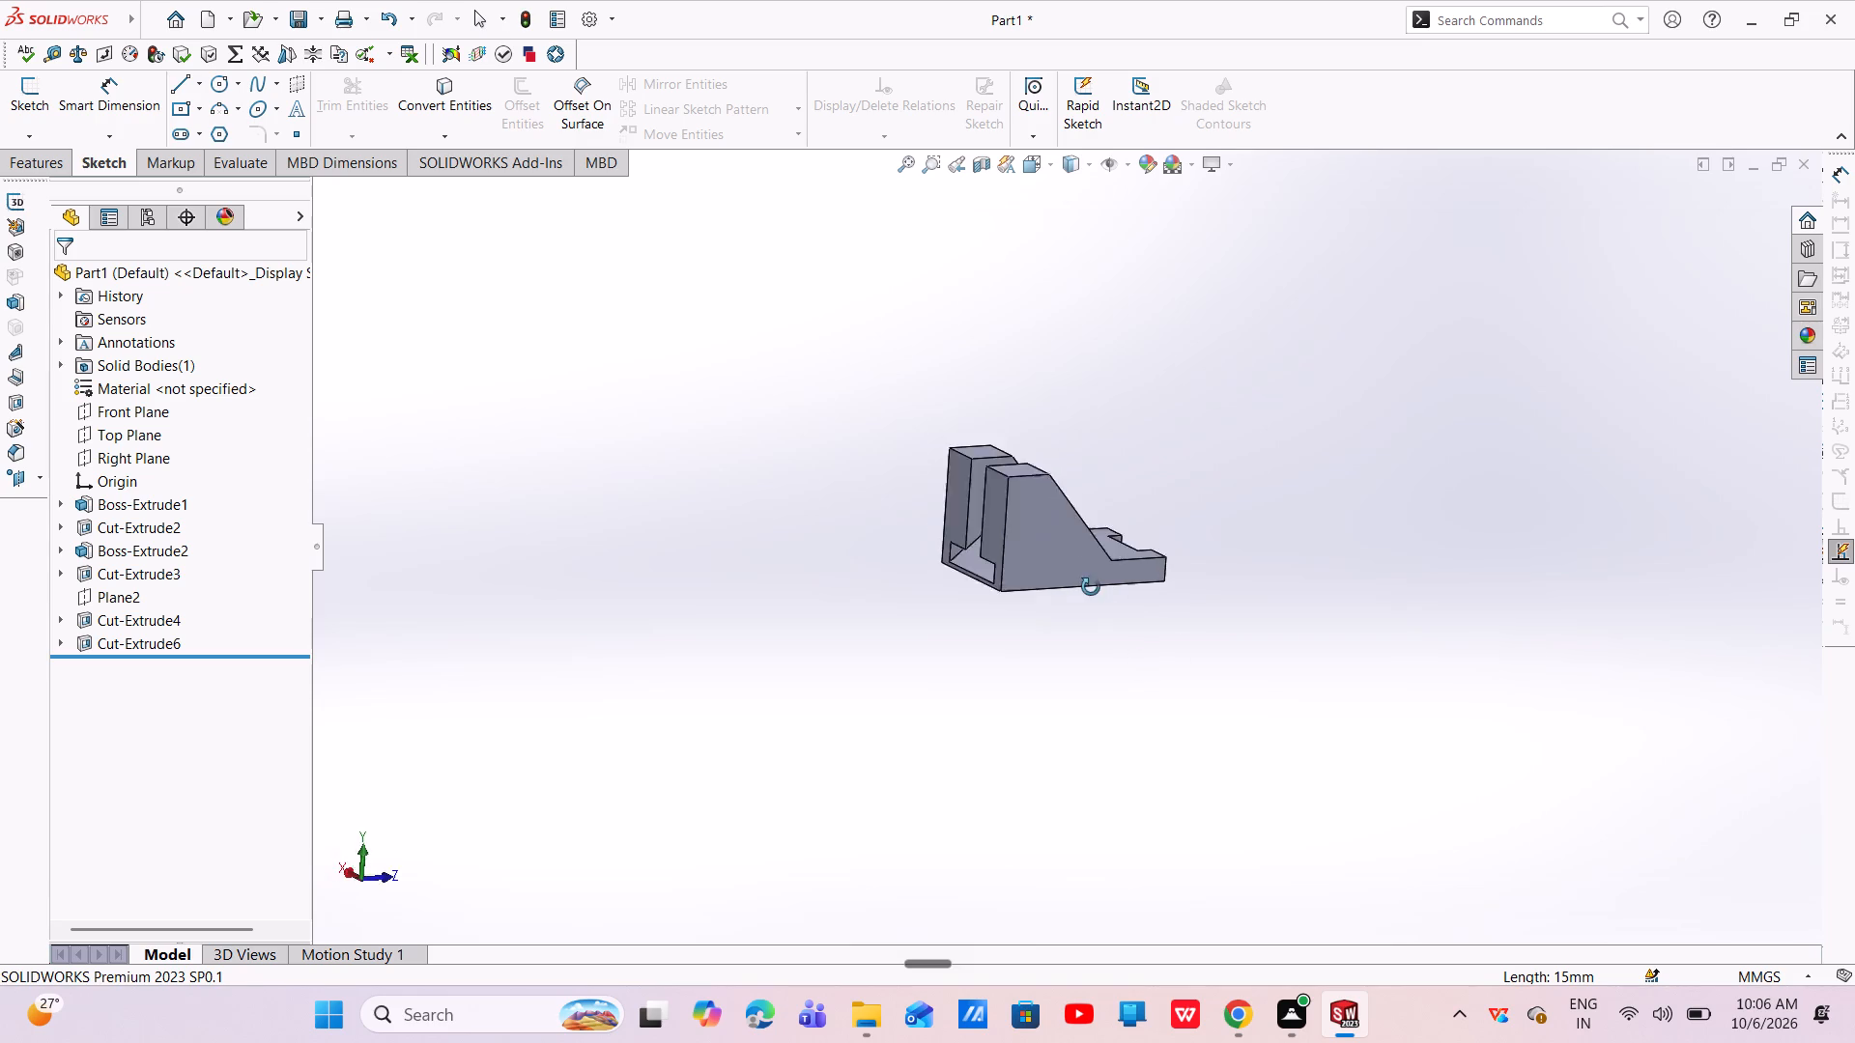
{"action": "middle_click_drag", "start_coordinate": [1091, 587], "coordinate": [775, 874]}
{"action": "middle_click", "coordinate": [903, 883]}
{"action": "middle_click", "coordinate": [903, 883]}
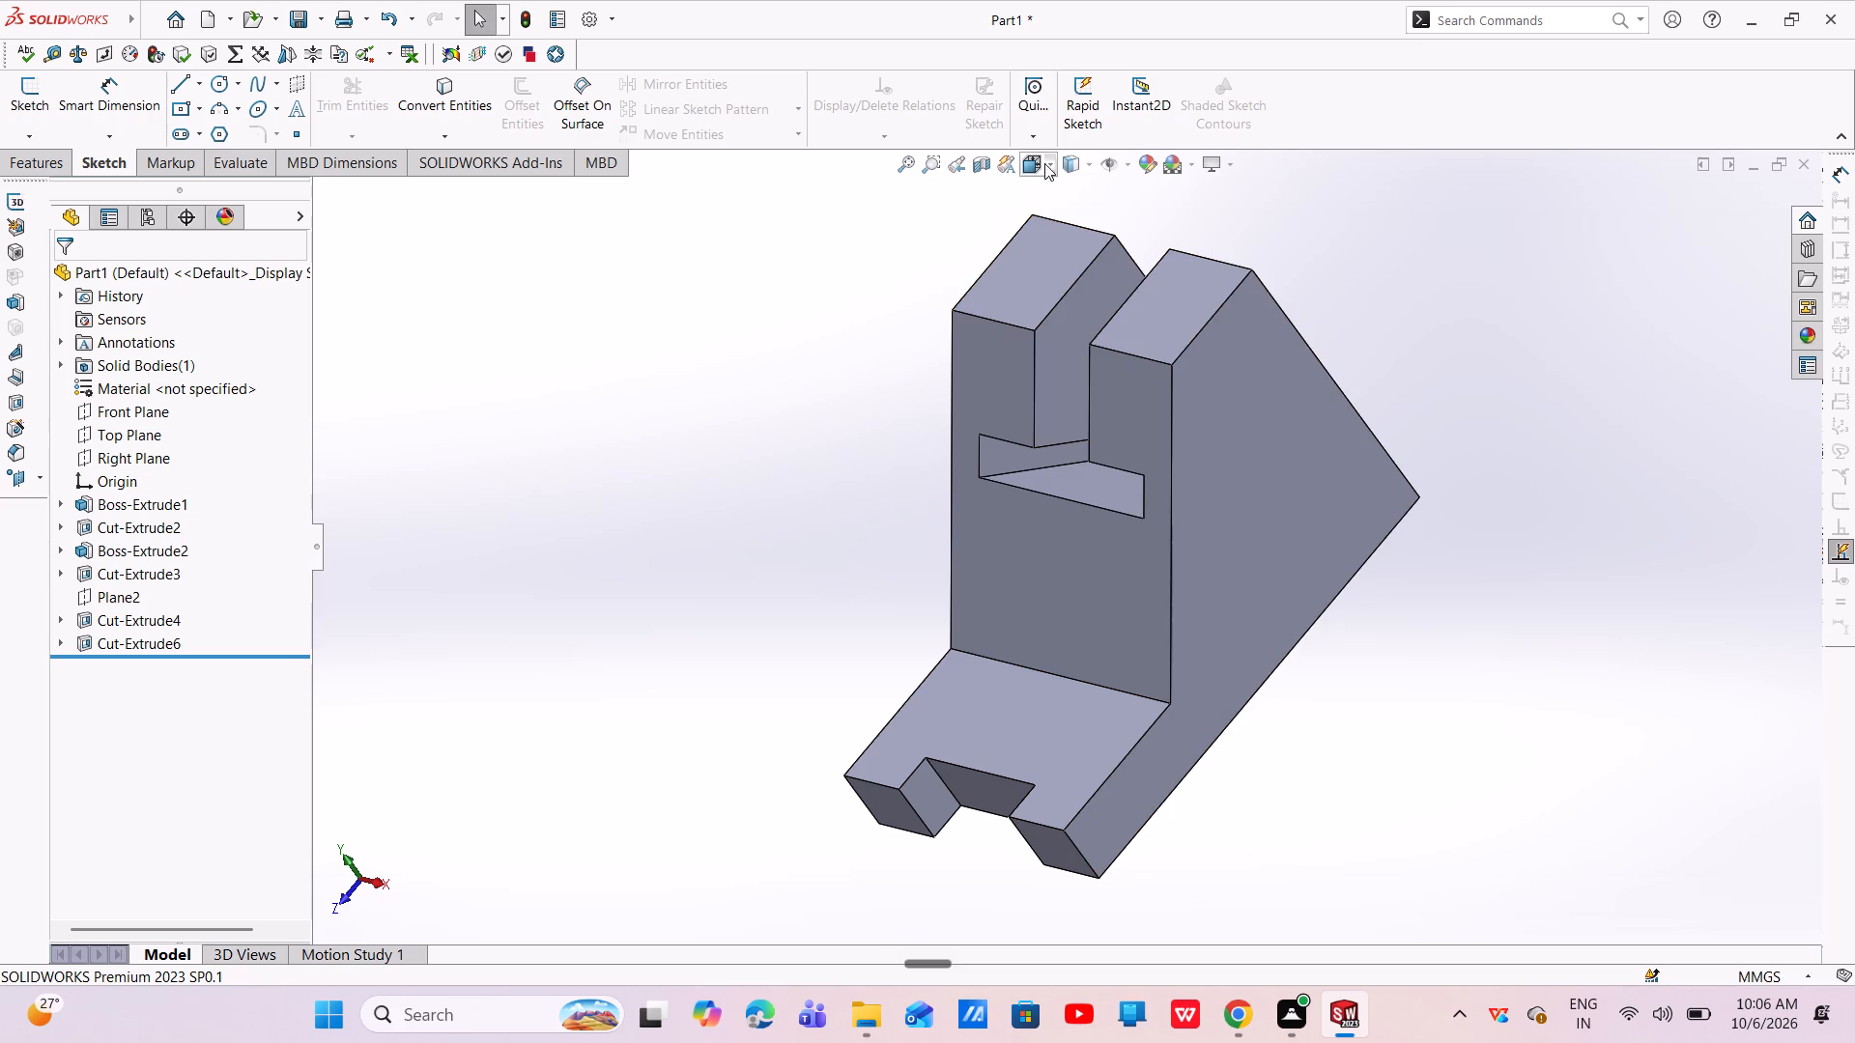
{"action": "left_click", "coordinate": [1051, 160]}
{"action": "left_click", "coordinate": [1146, 221]}
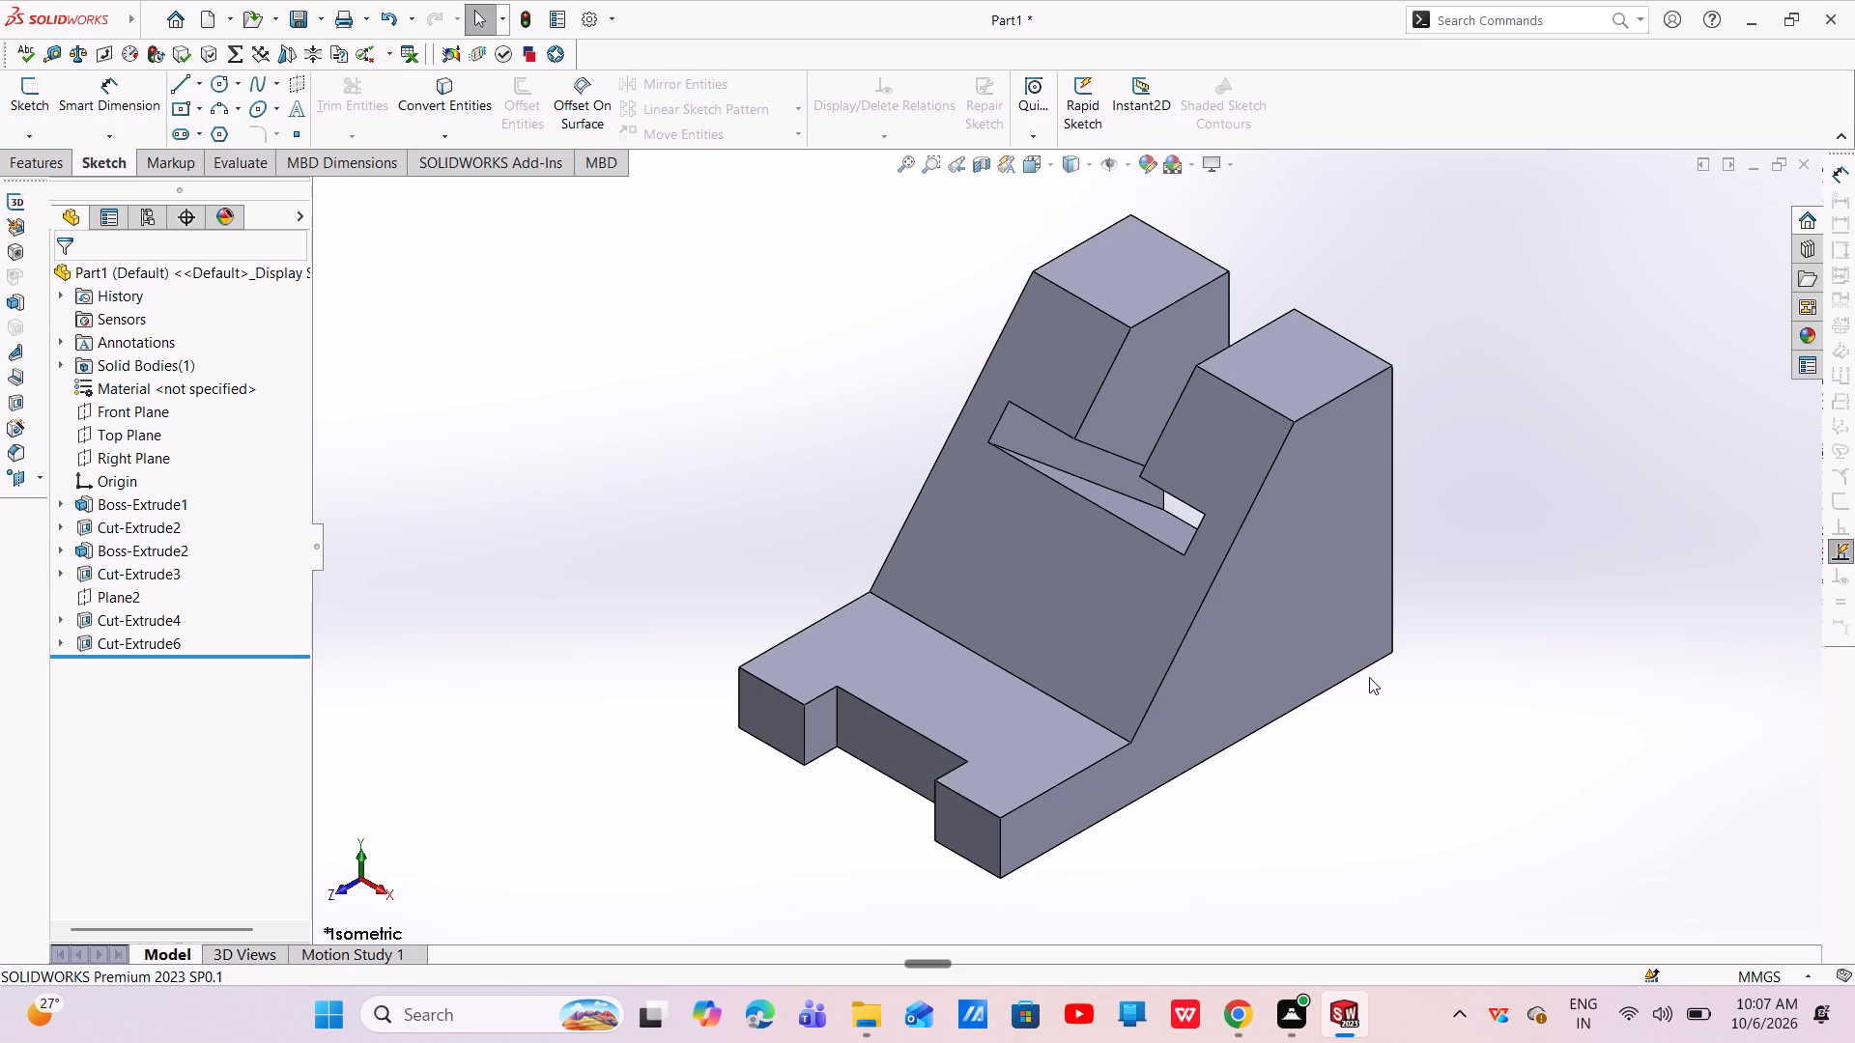
Inspect the completed fixture's back, underside and front once more, returning to an angled view of the sloped front.
{"action": "scroll", "coordinate": [1396, 639], "scroll_direction": "down", "scroll_amount": 1}
{"action": "scroll", "coordinate": [1396, 639], "scroll_direction": "up", "scroll_amount": 2}
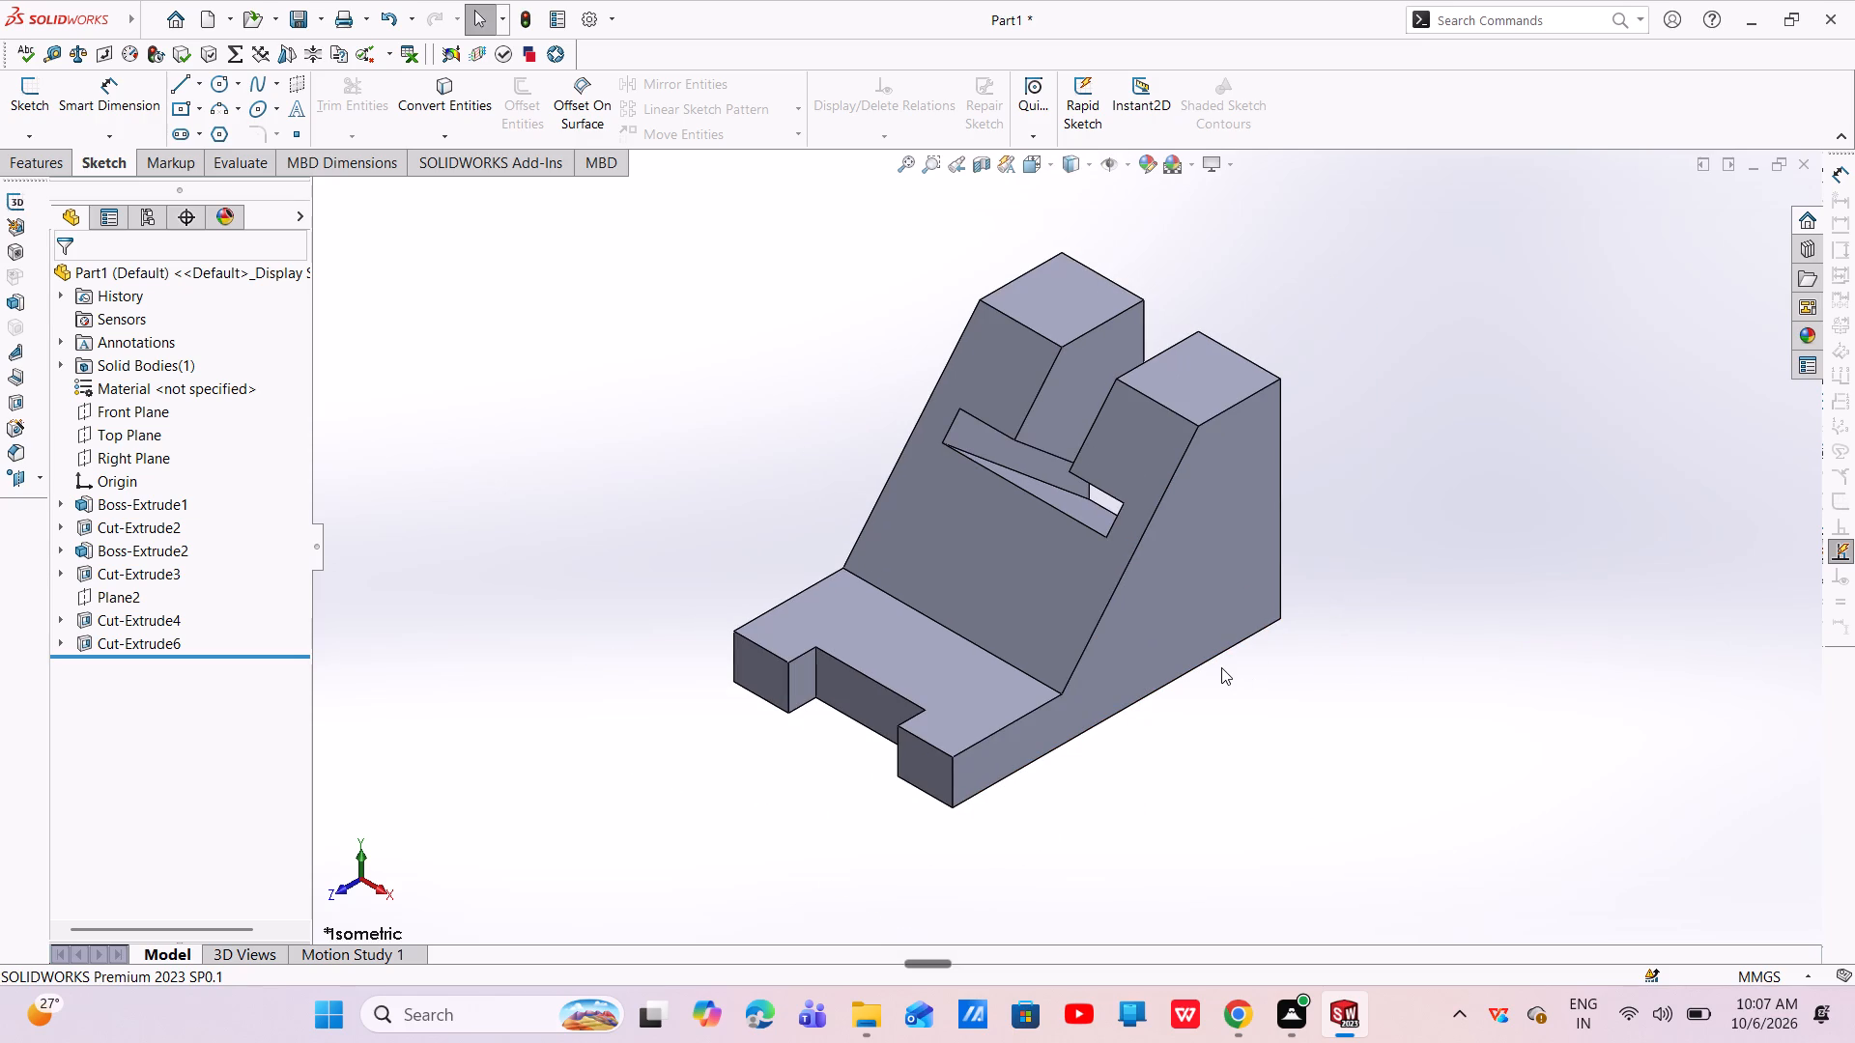
{"action": "scroll", "coordinate": [1243, 562], "scroll_direction": "up", "scroll_amount": 3}
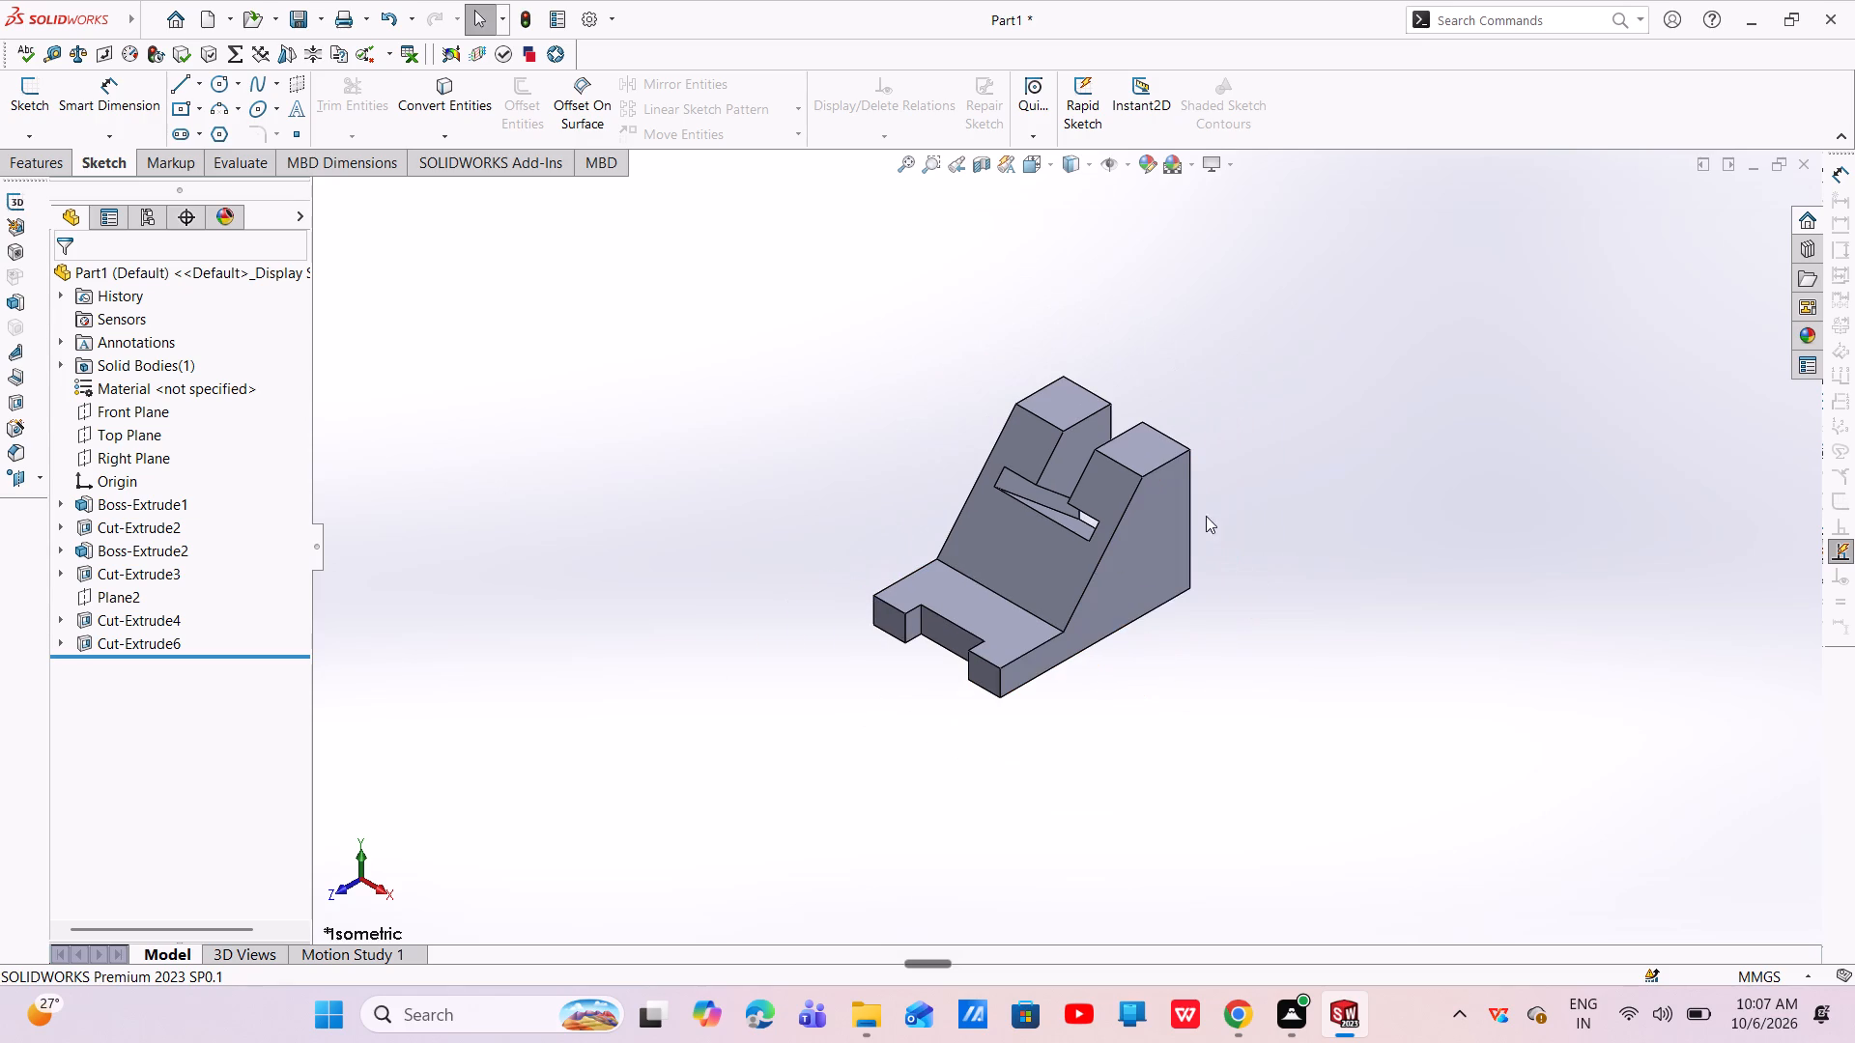
{"action": "scroll", "coordinate": [1195, 486], "scroll_direction": "down", "scroll_amount": 3}
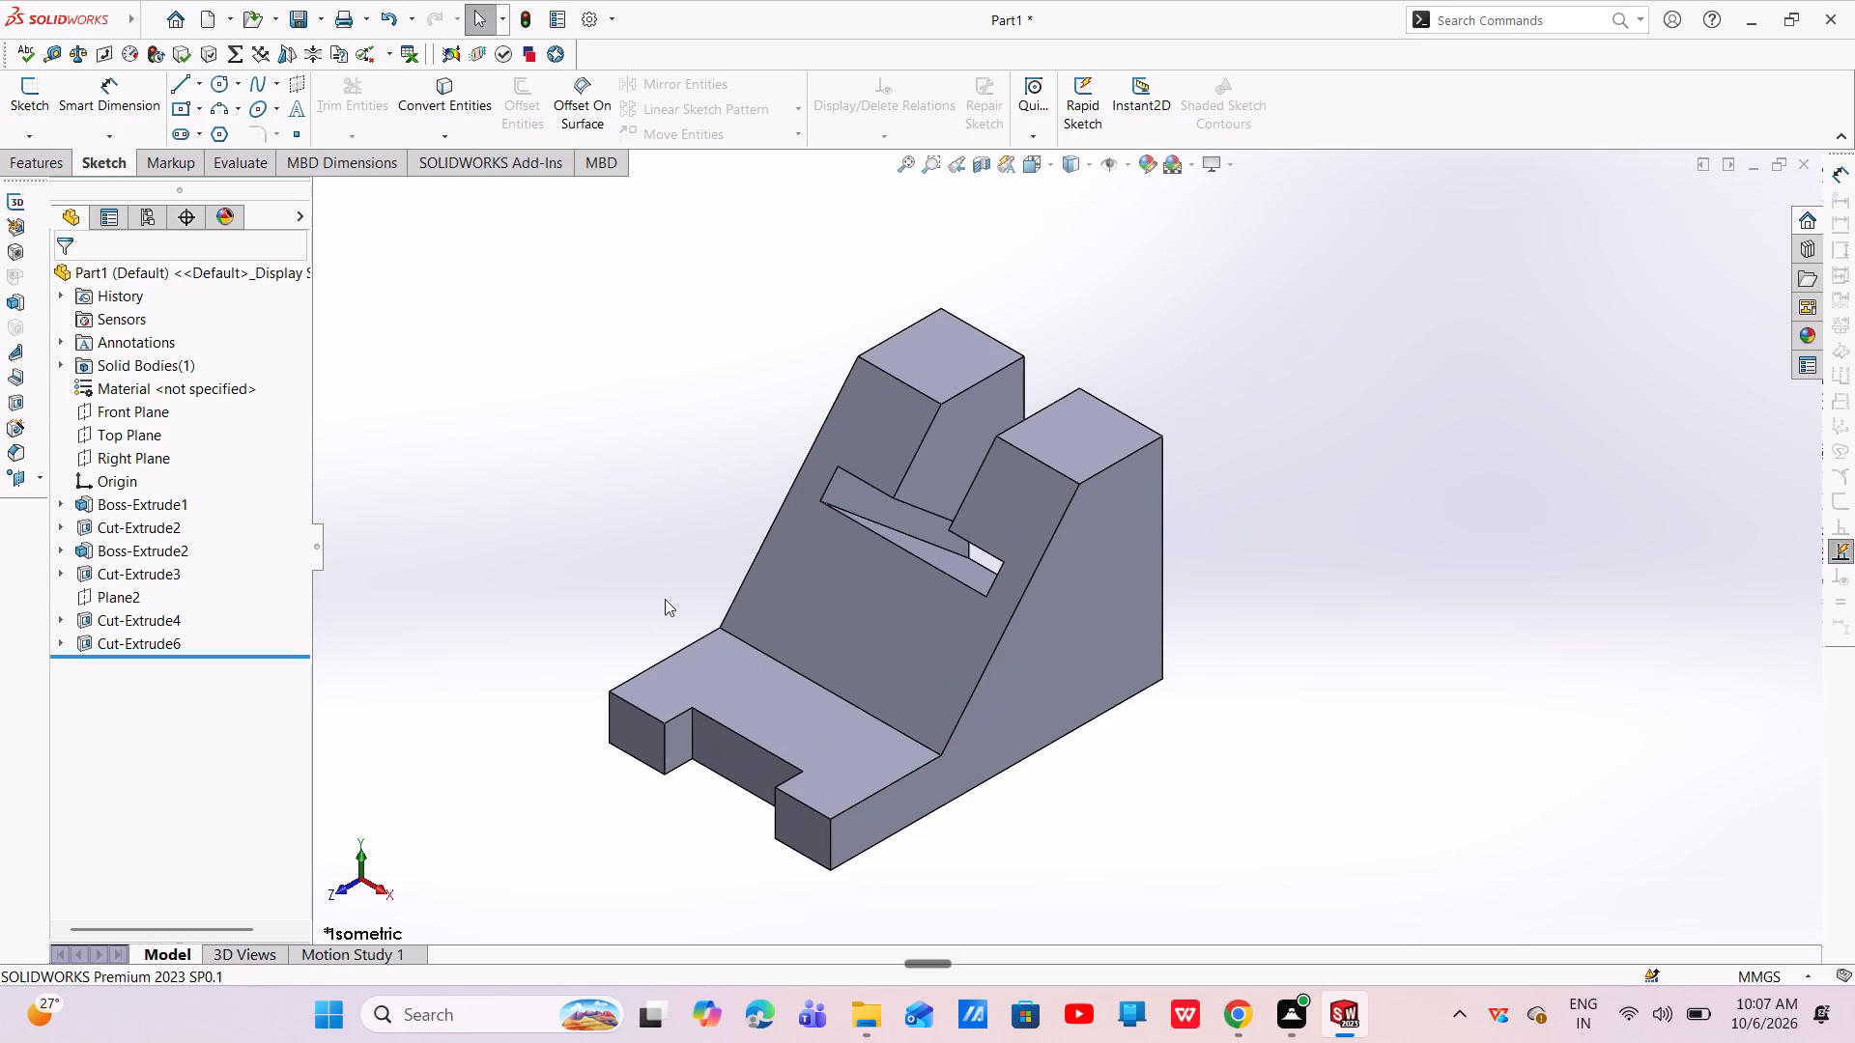
{"action": "middle_click_drag", "start_coordinate": [638, 542], "coordinate": [1078, 719]}
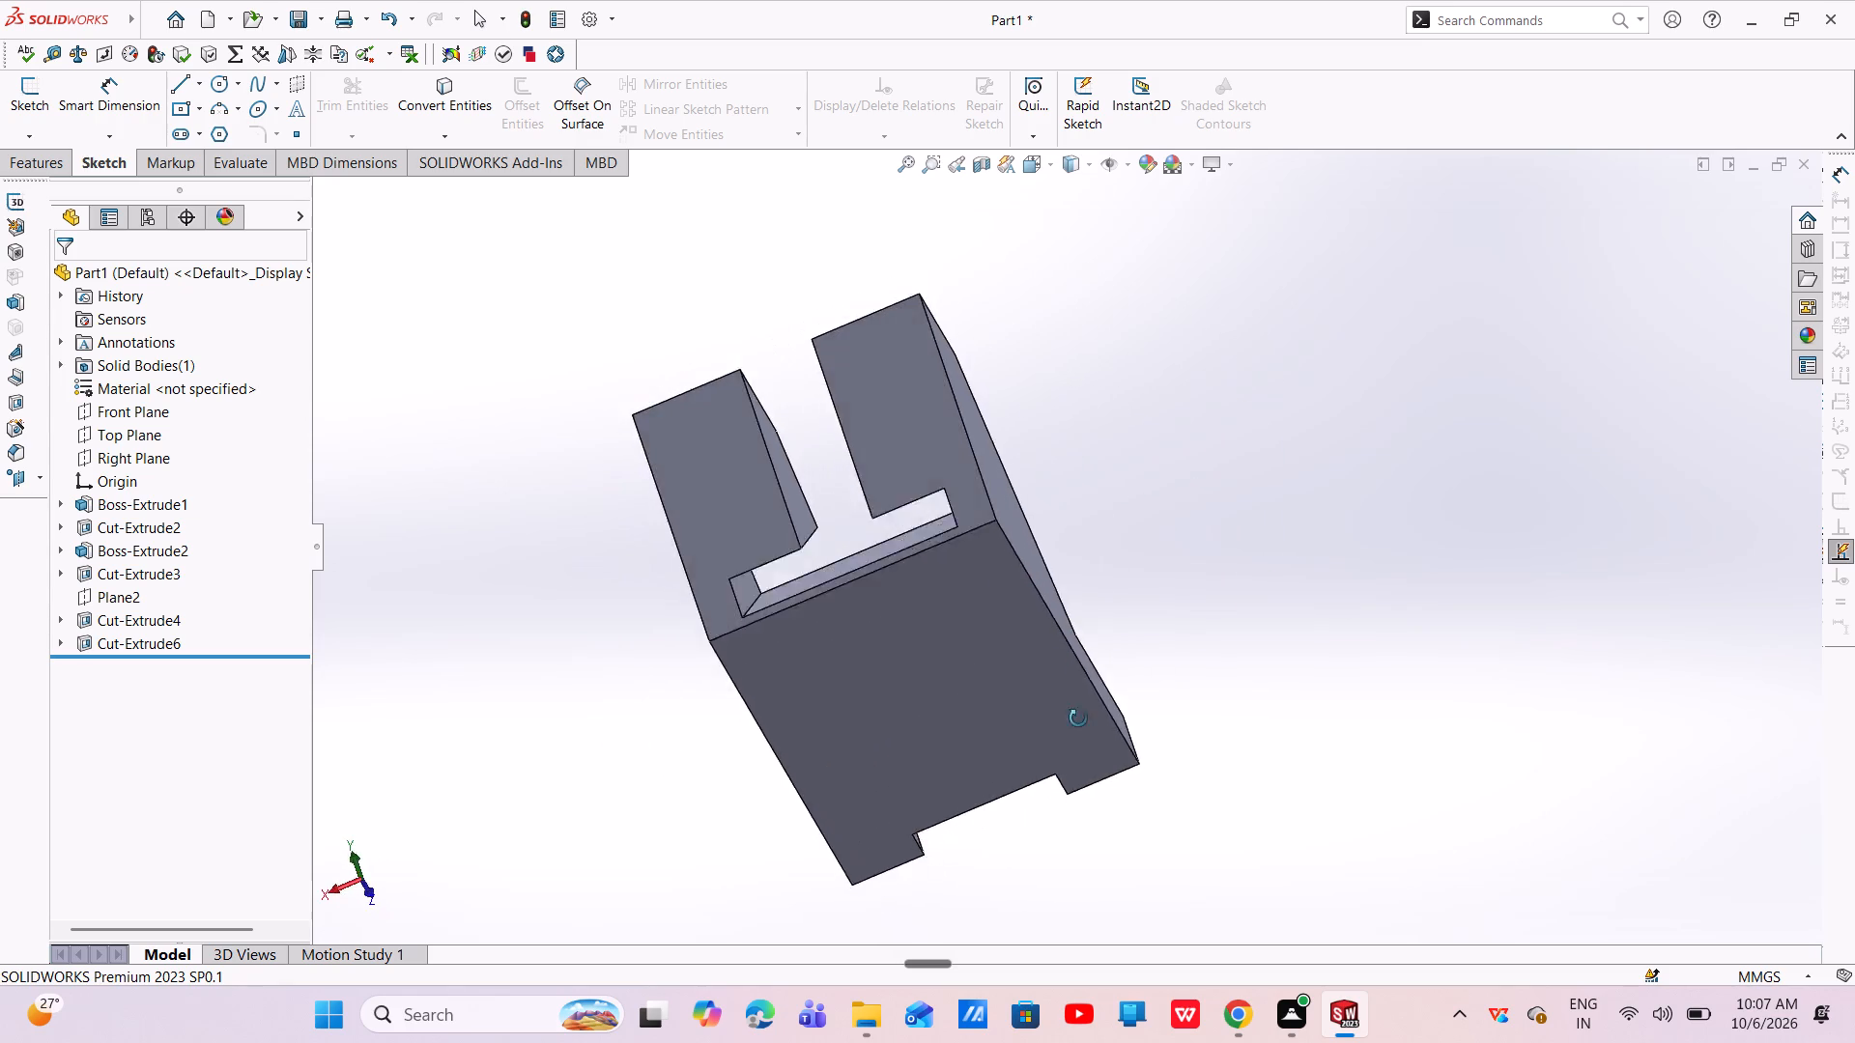
{"action": "middle_click_drag", "start_coordinate": [1078, 719], "coordinate": [672, 871]}
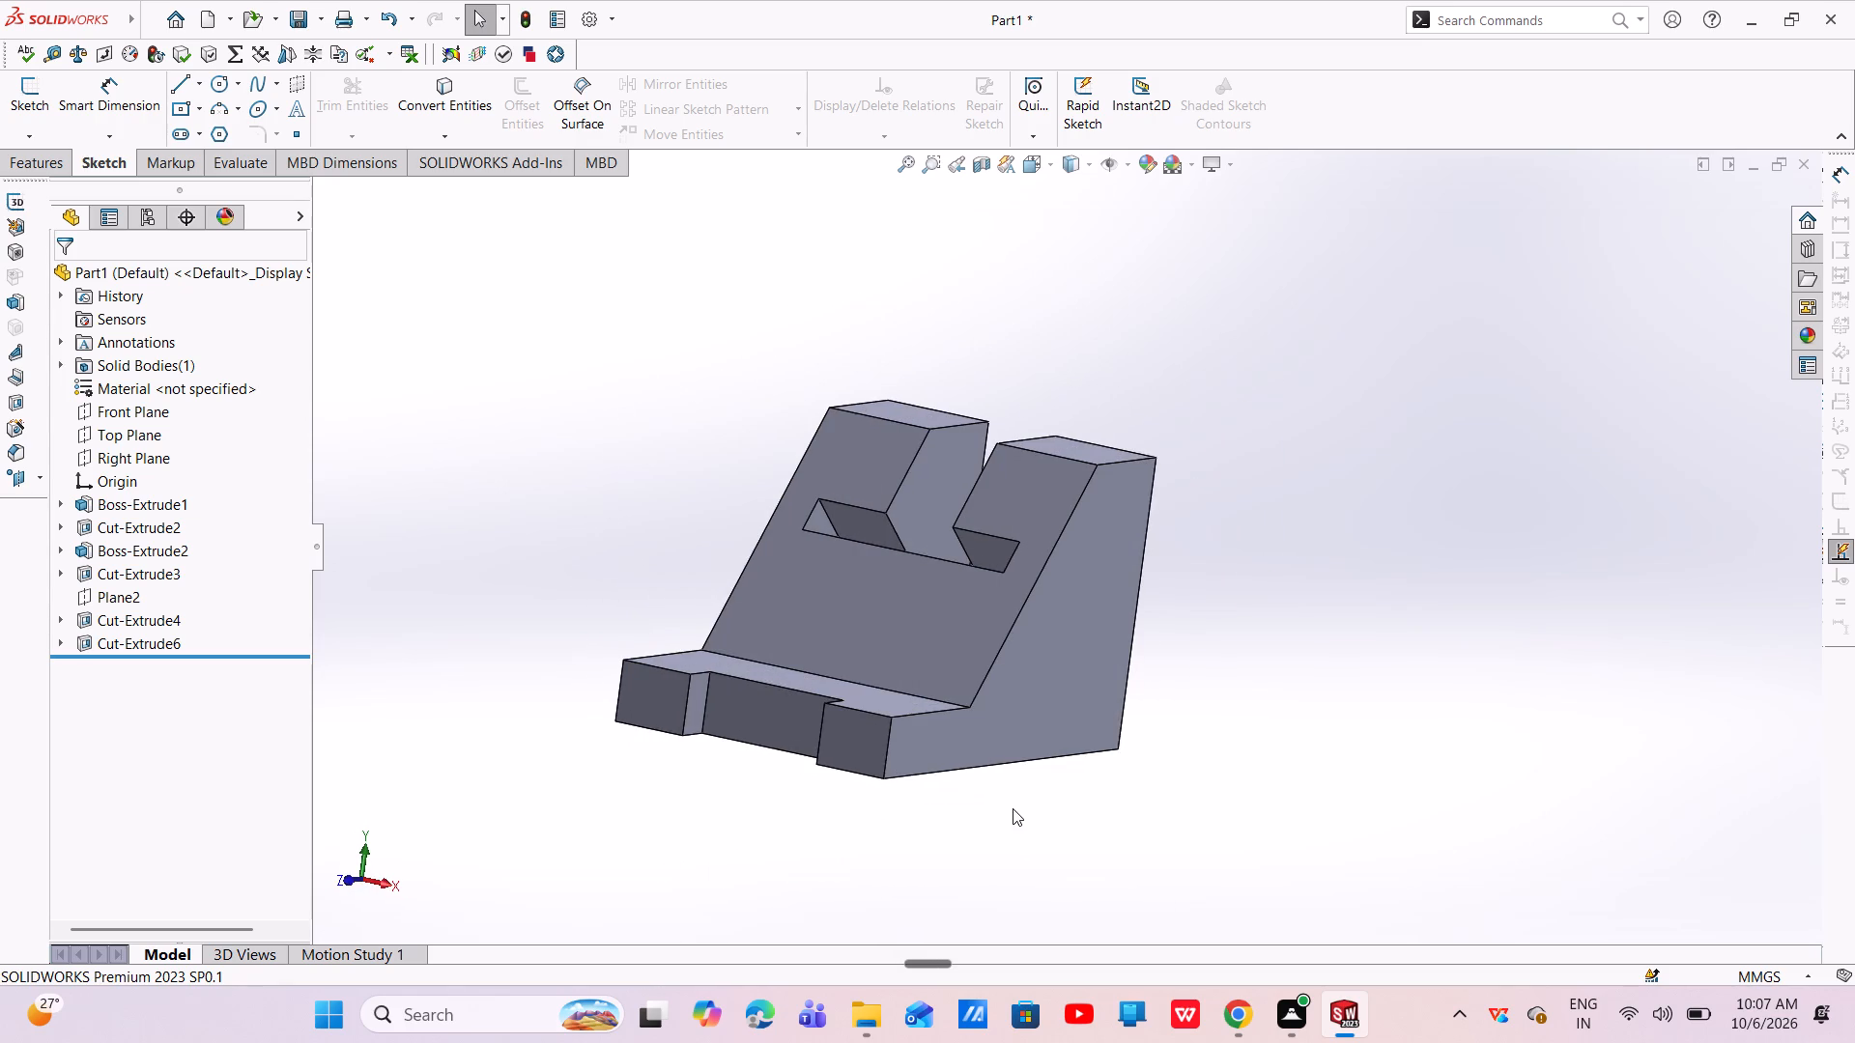
{"action": "scroll", "coordinate": [1013, 807], "scroll_direction": "up", "scroll_amount": 2}
{"action": "middle_click_drag", "start_coordinate": [1127, 706], "coordinate": [1072, 796]}
{"action": "scroll", "coordinate": [1072, 796], "scroll_direction": "down", "scroll_amount": 1}
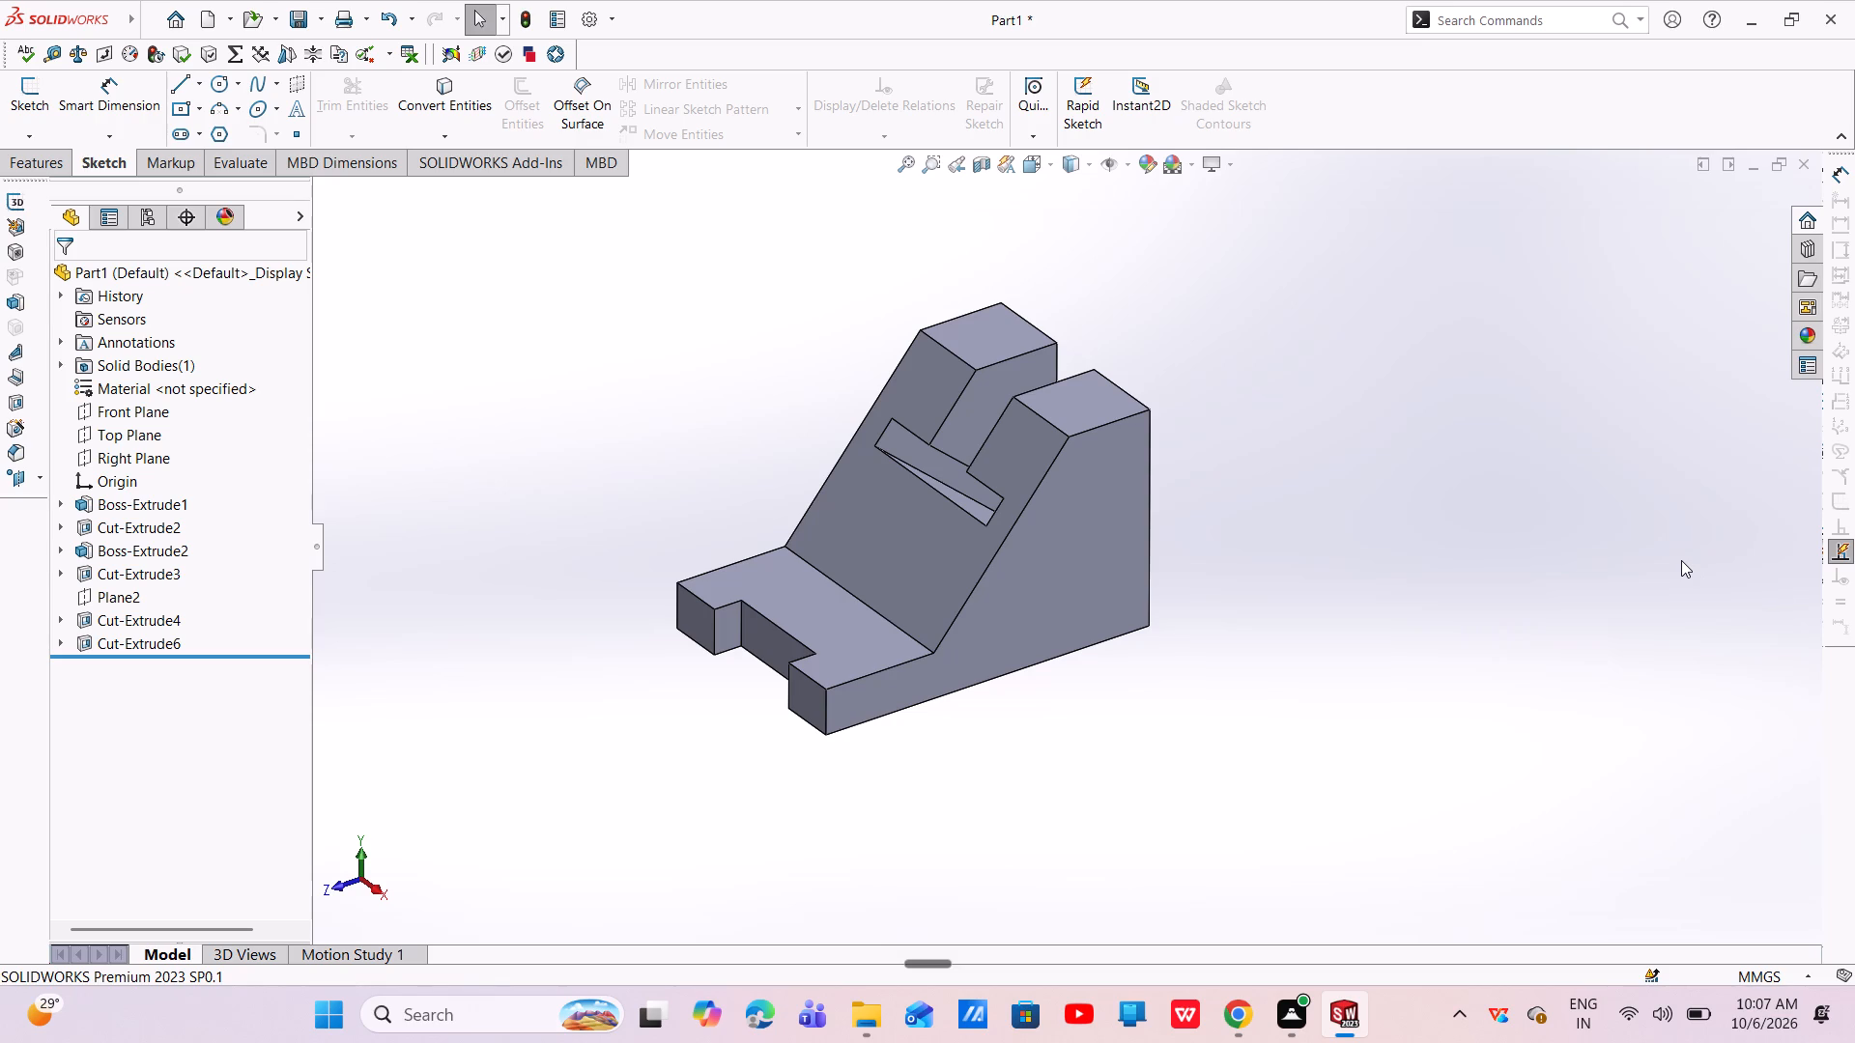
Save the part as design_9 in SOLIDWORKS Part format in the Desktop's New folder.
{"action": "key", "text": "ctrl+s"}
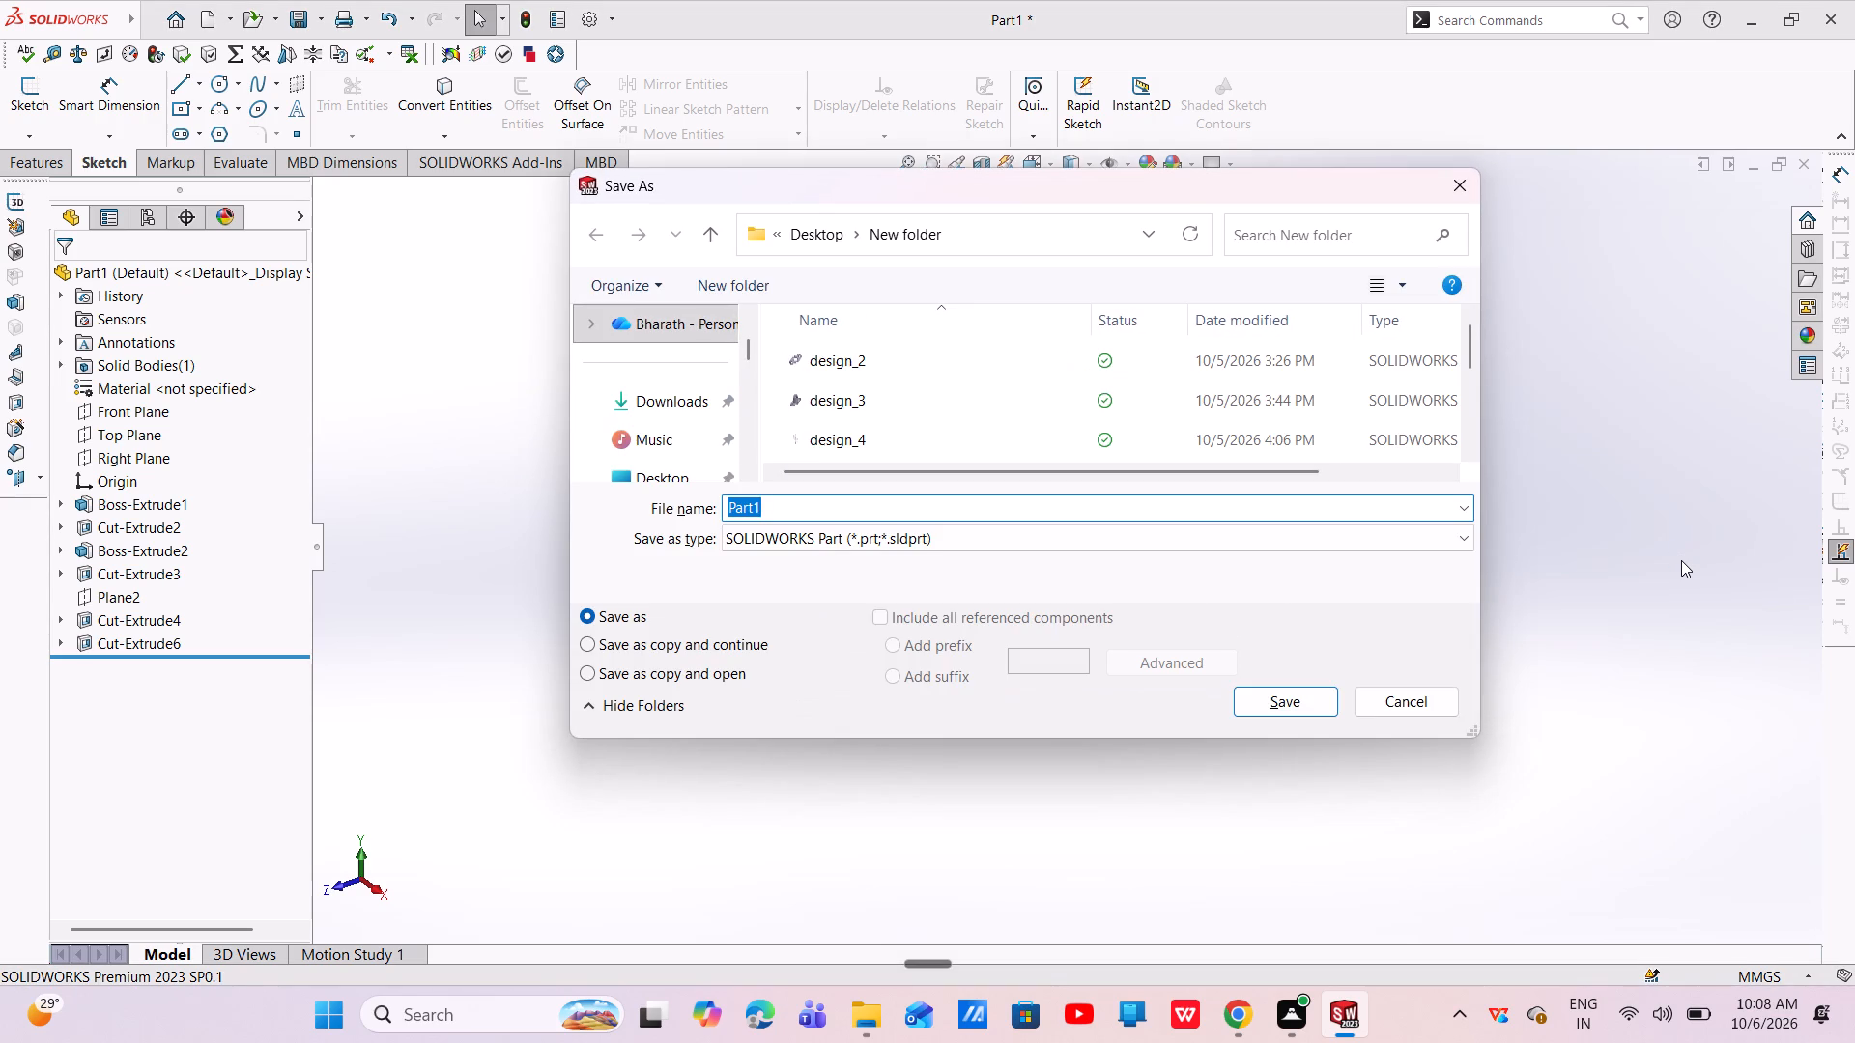
{"action": "key", "text": "BackSpace"}
{"action": "type", "text": "design"}
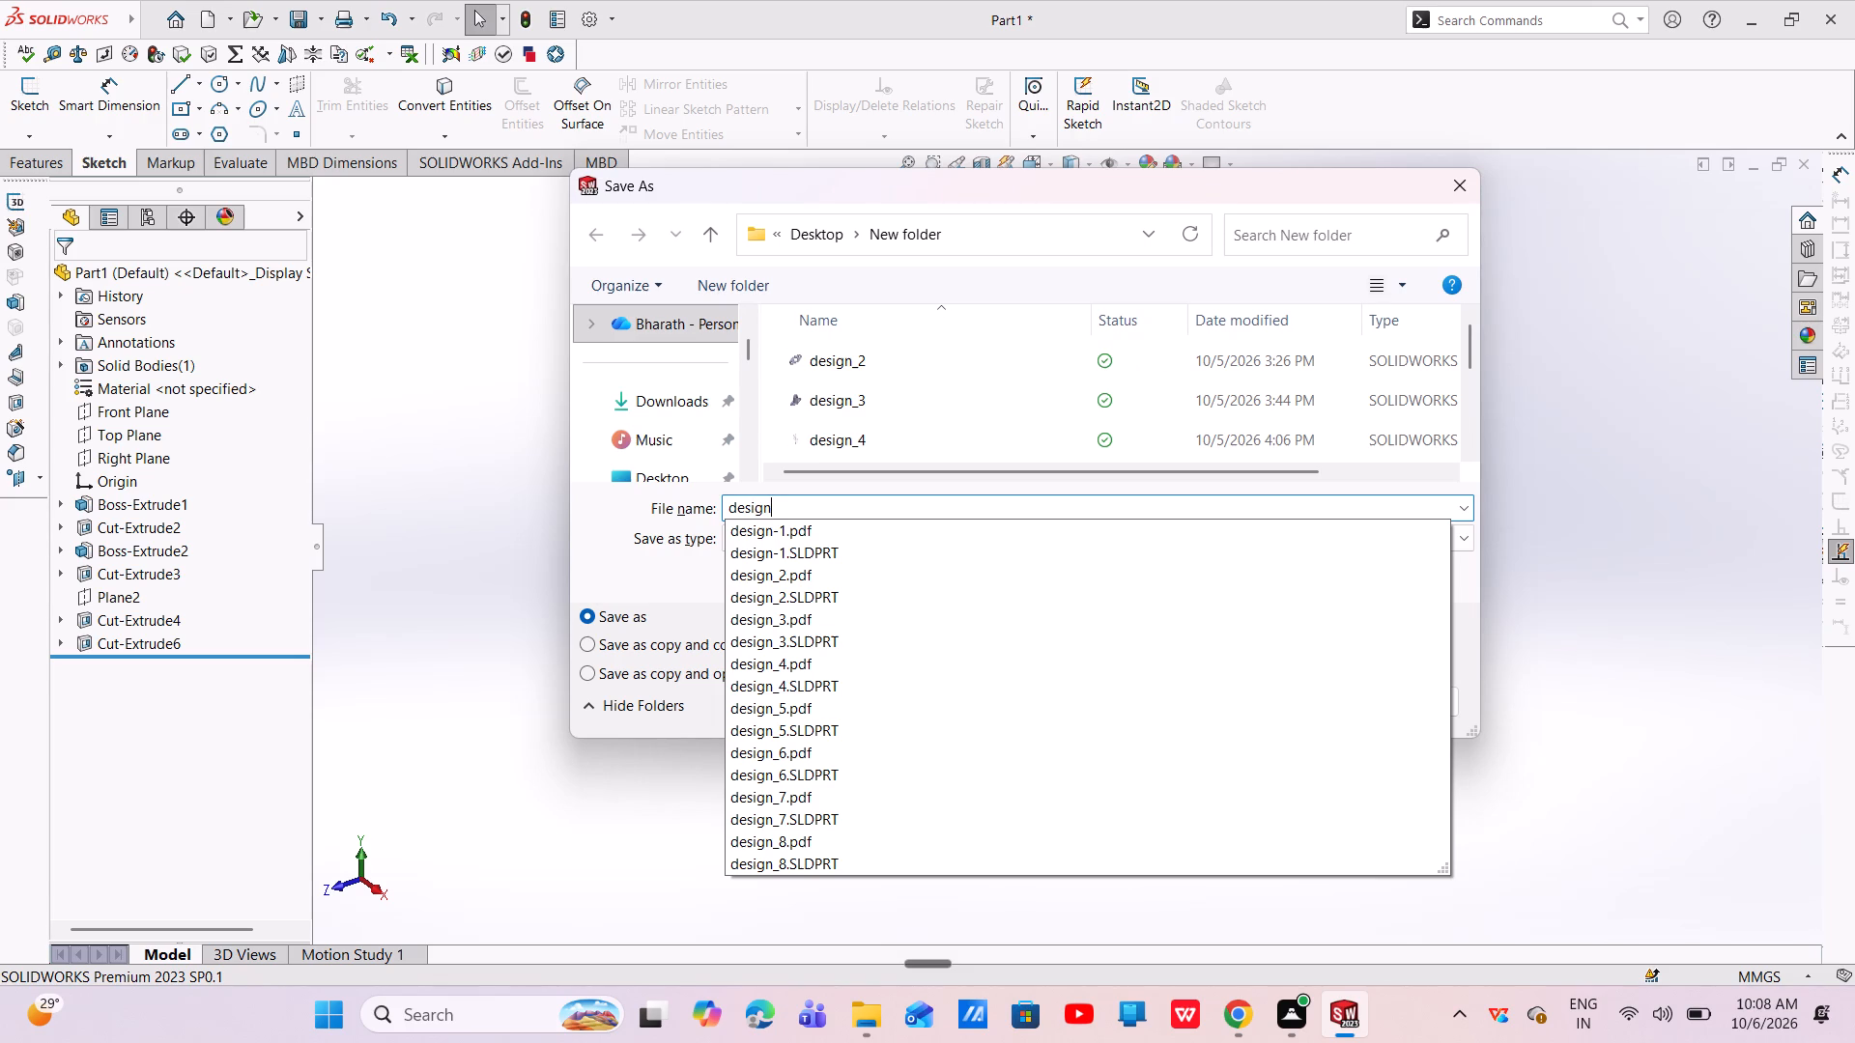
{"action": "type", "text": "_9"}
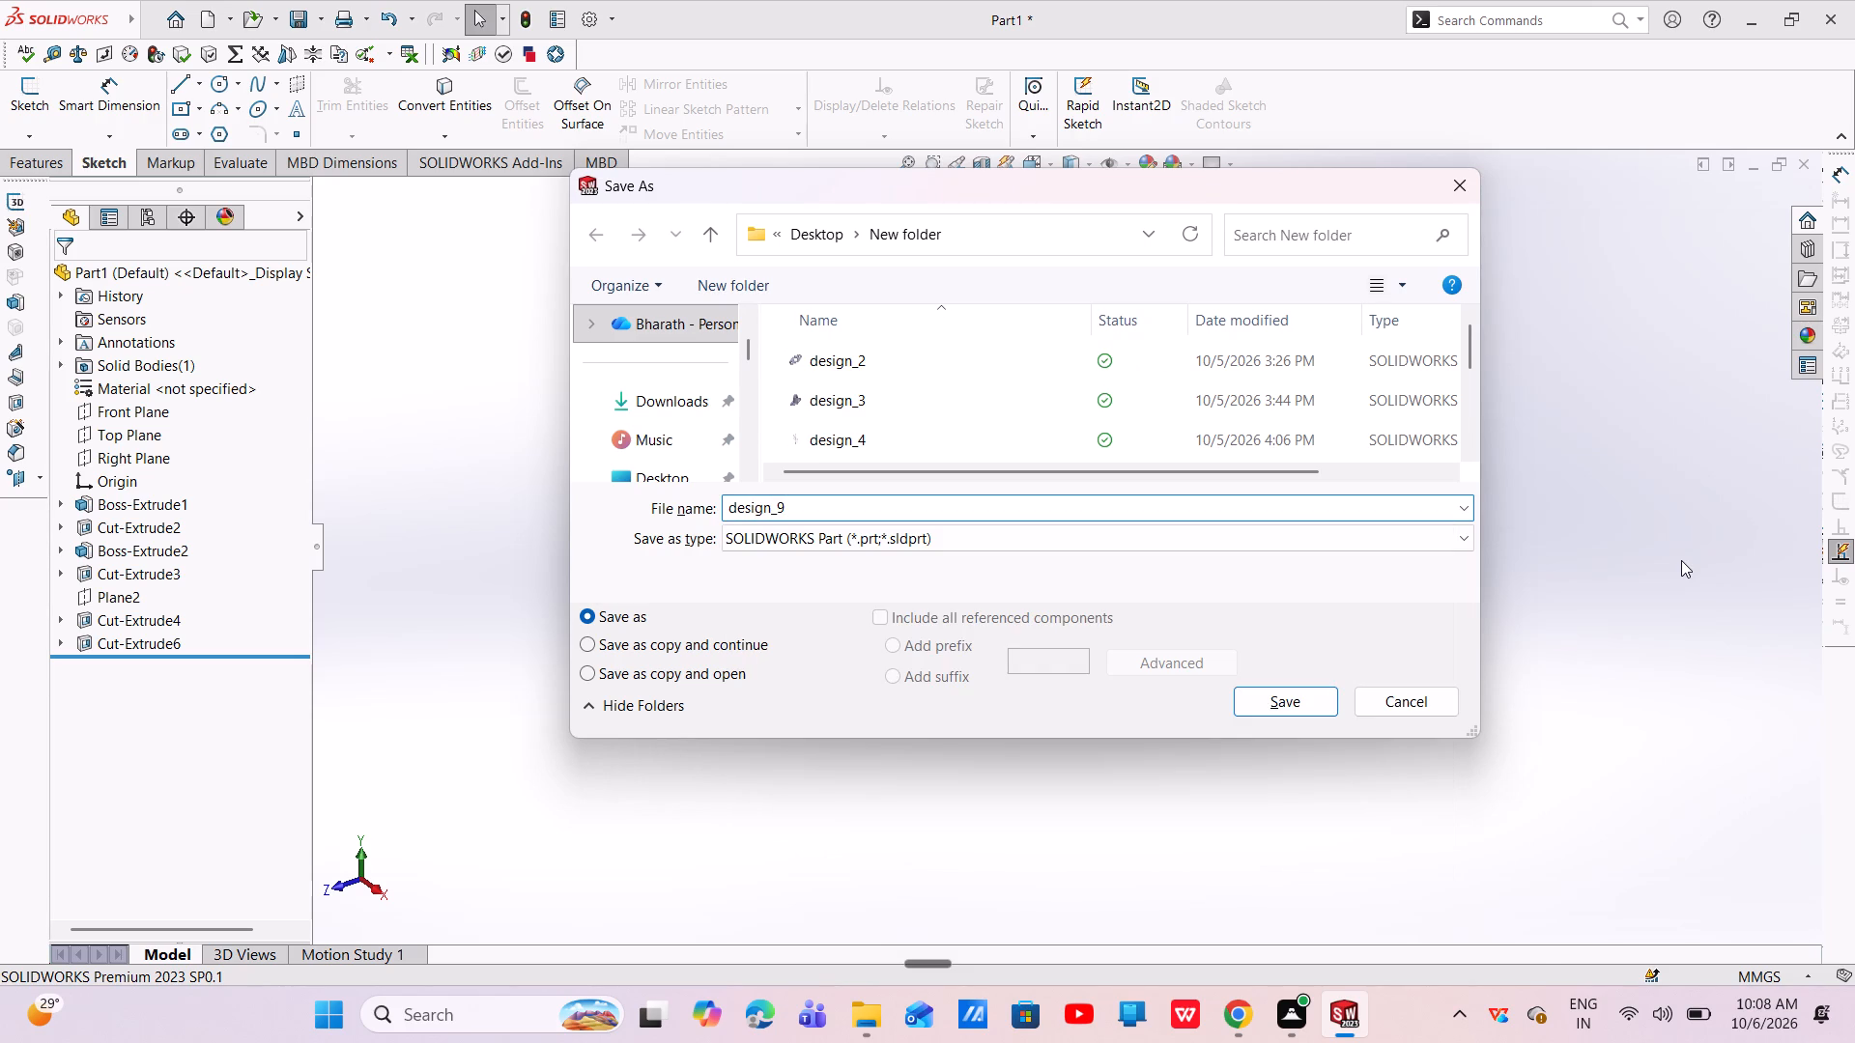
{"action": "key", "text": "Return"}
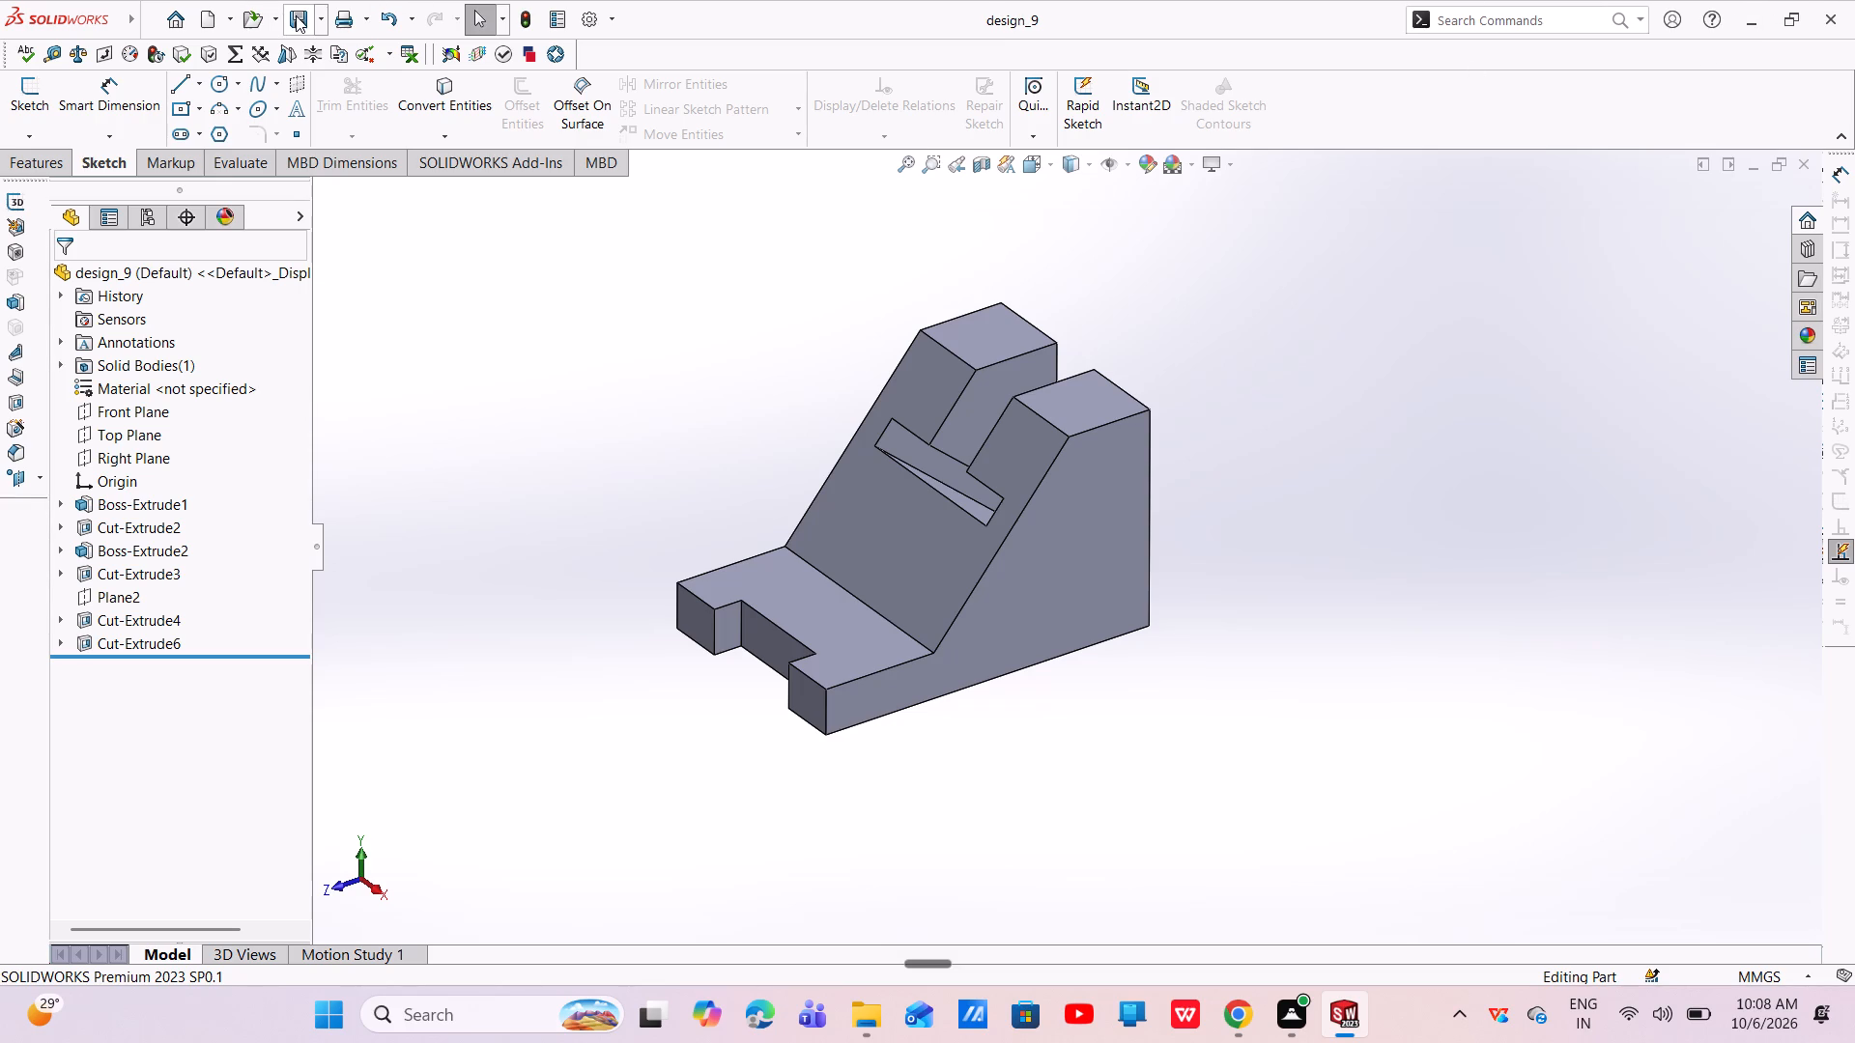
Save a PDF version of the part as design_9 in the same folder, using Adobe Portable Document Format.
{"action": "left_click", "coordinate": [324, 16]}
{"action": "left_click", "coordinate": [352, 65]}
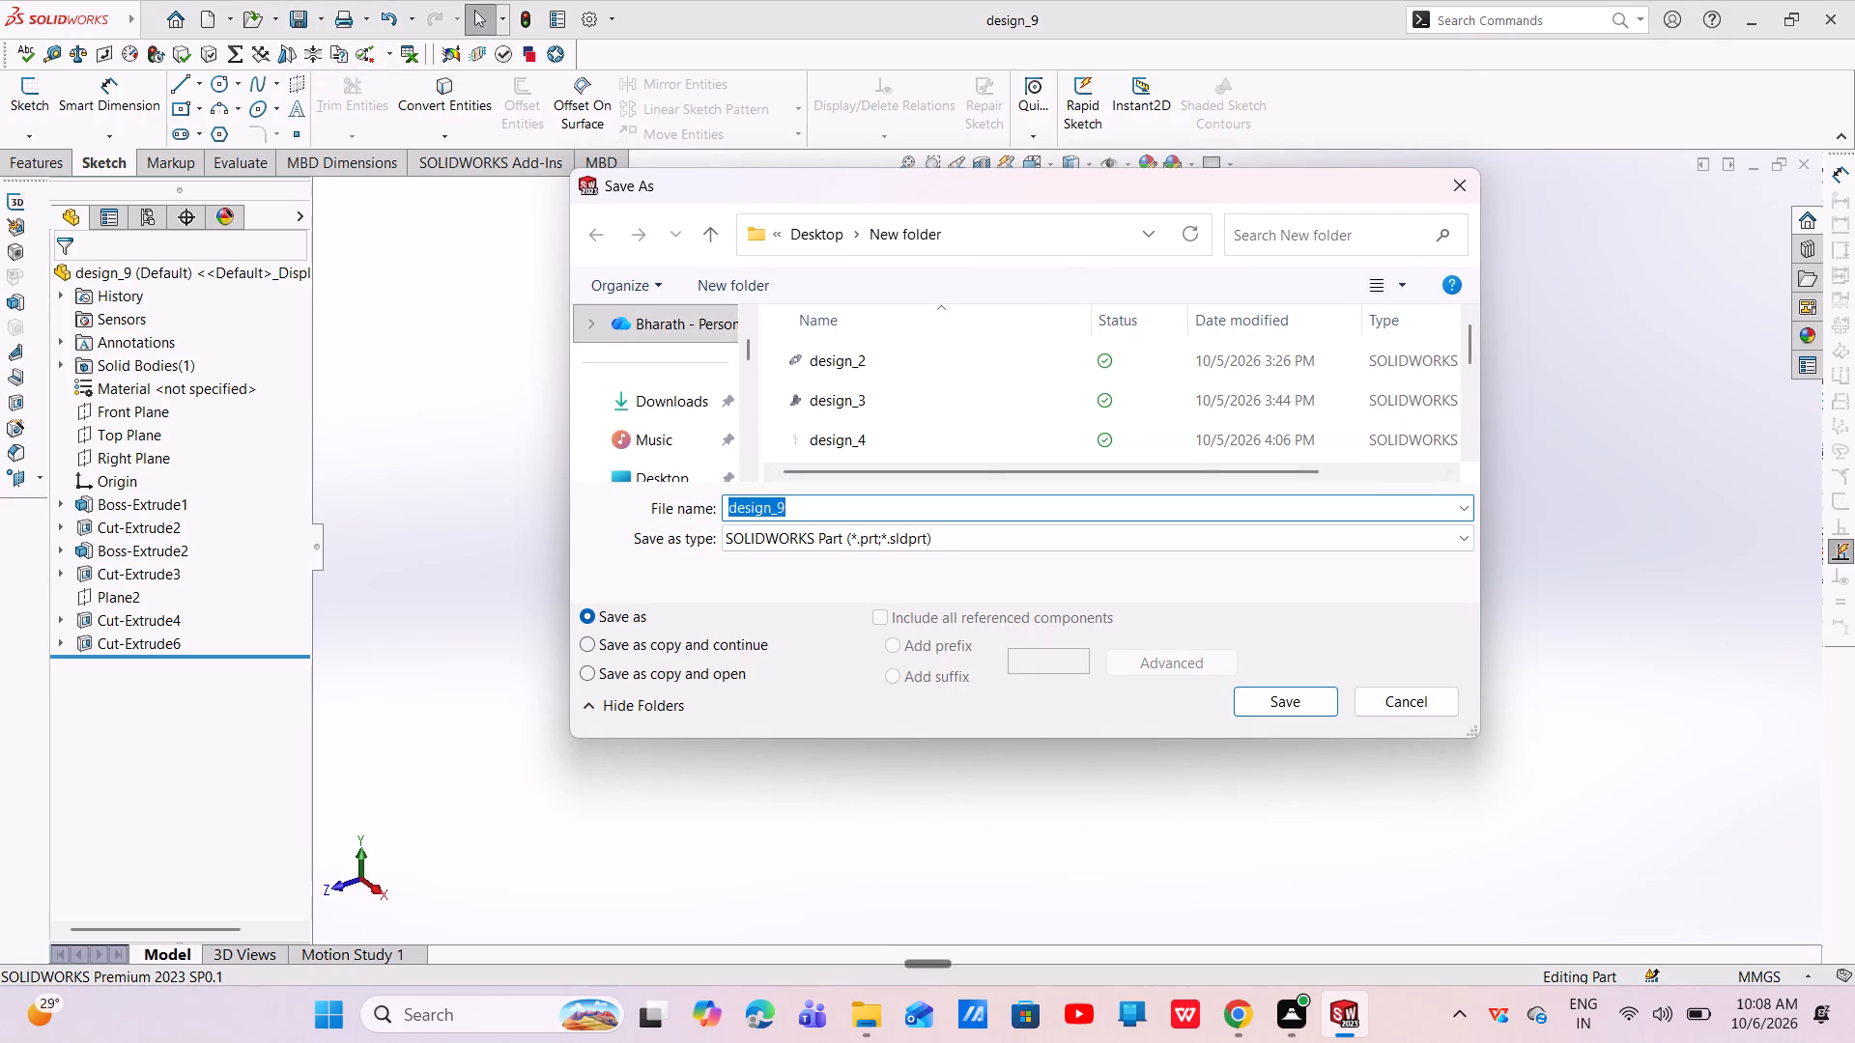
{"action": "left_click", "coordinate": [1032, 542]}
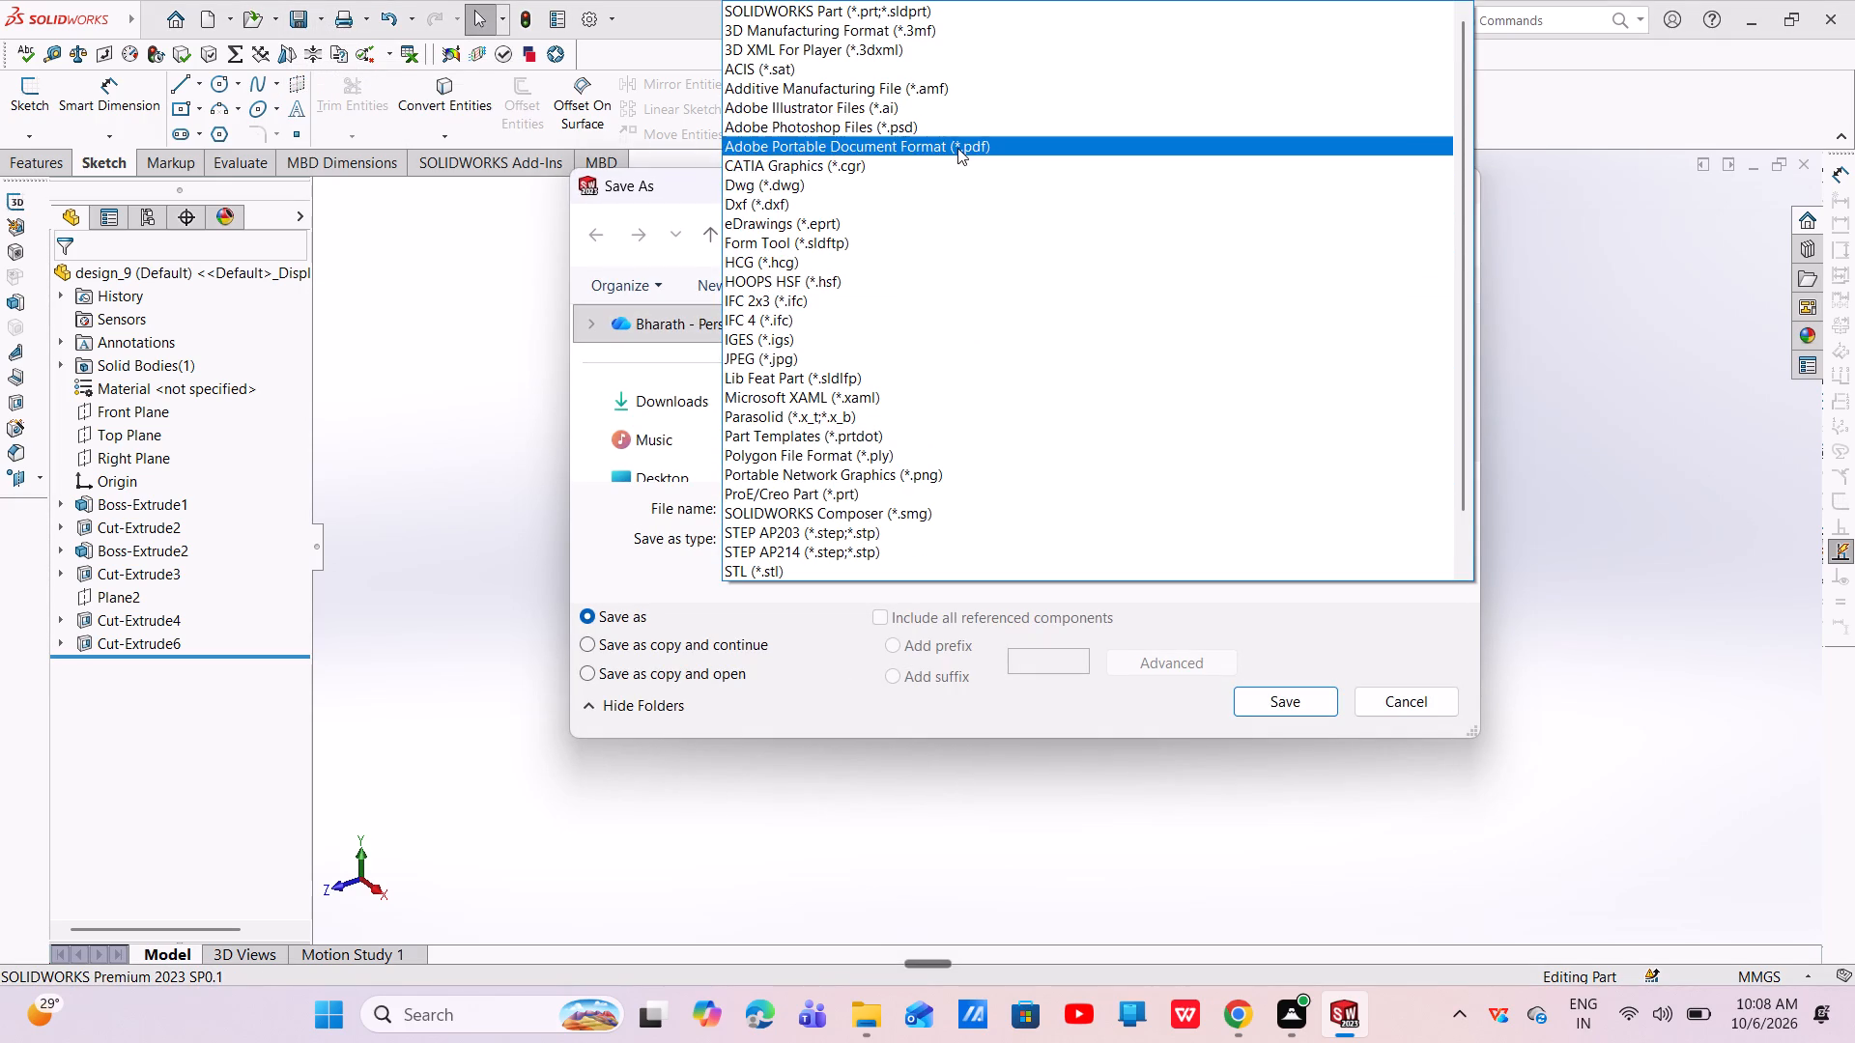
{"action": "left_click", "coordinate": [958, 147]}
{"action": "left_click", "coordinate": [1273, 743]}
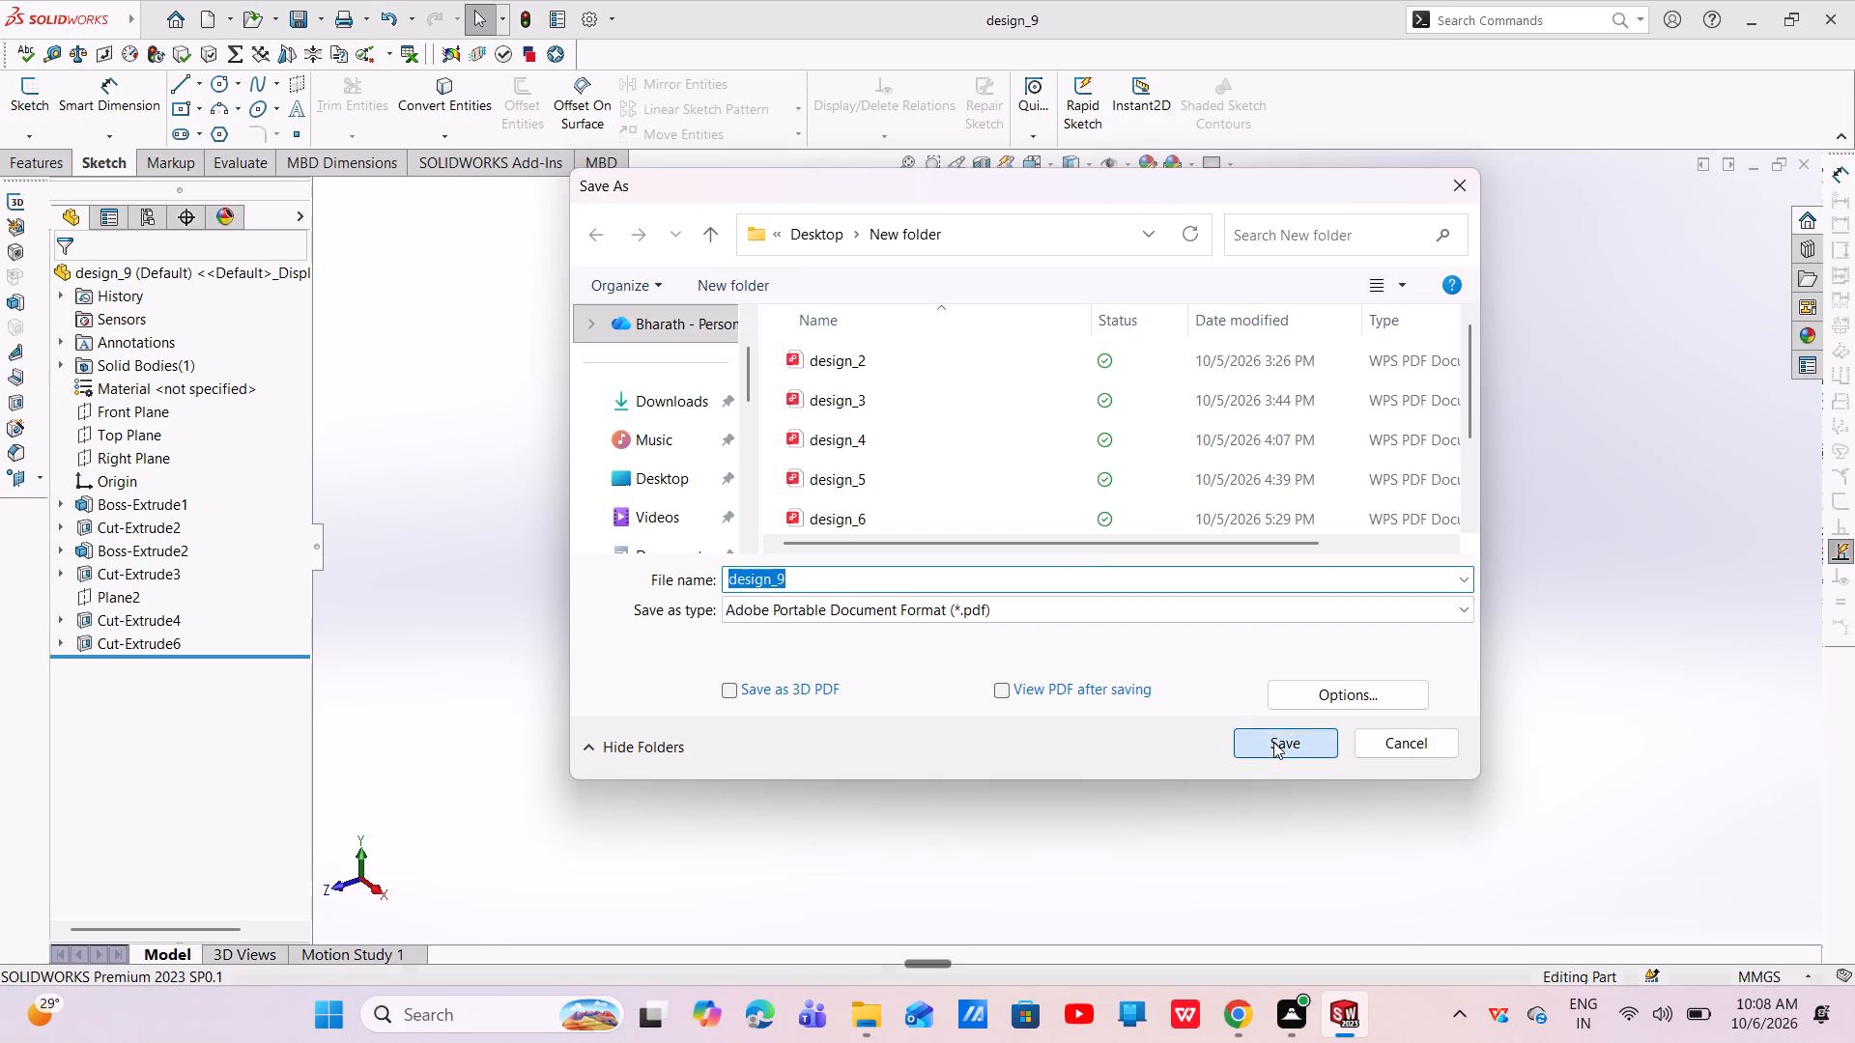